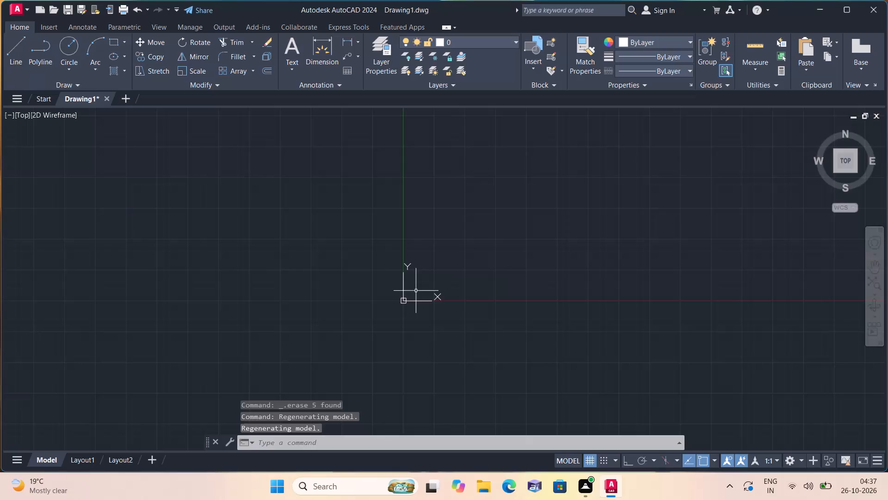
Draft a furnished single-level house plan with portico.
Draw a vertical construction line (XLINE) through a point in the empty drawing area.
text(xl)
key(space)
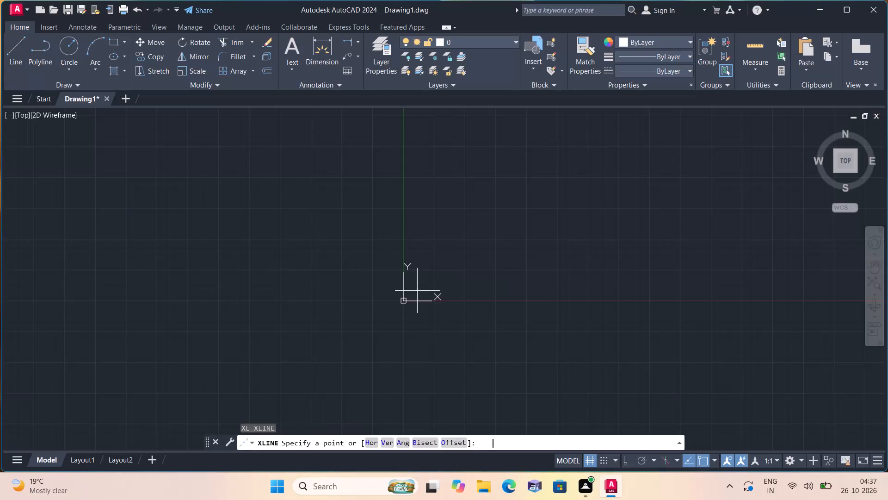
text(v)
key(space)
scroll(341, 266, up, 3)
scroll(245, 289, up, 1)
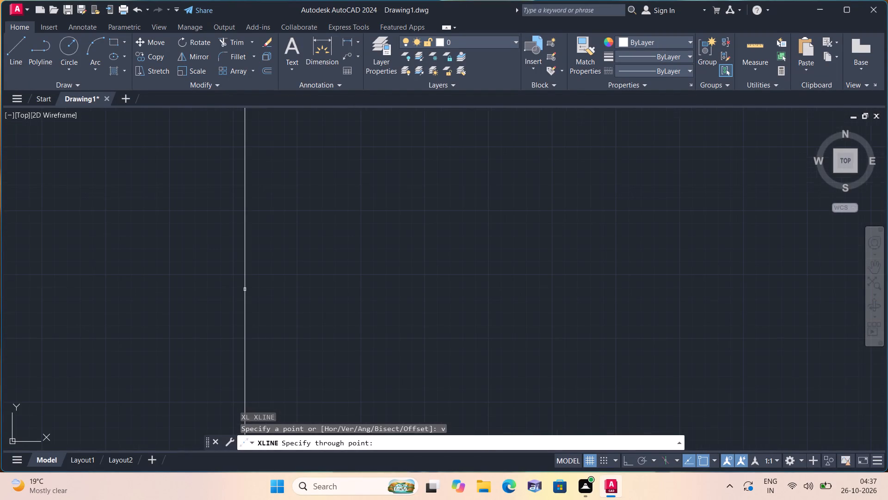
scroll(245, 289, up, 1)
click(245, 289)
key(space)
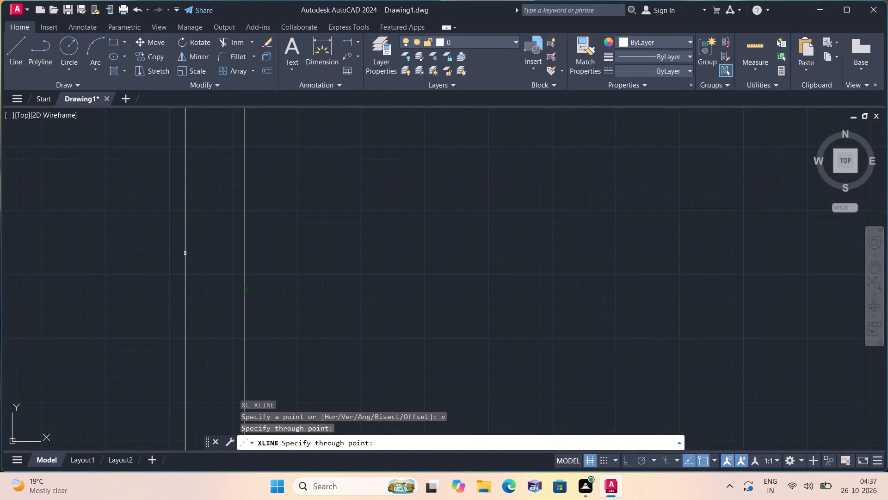
Draw a horizontal construction line that crosses the vertical construction line.
key(space)
text(h)
key(space)
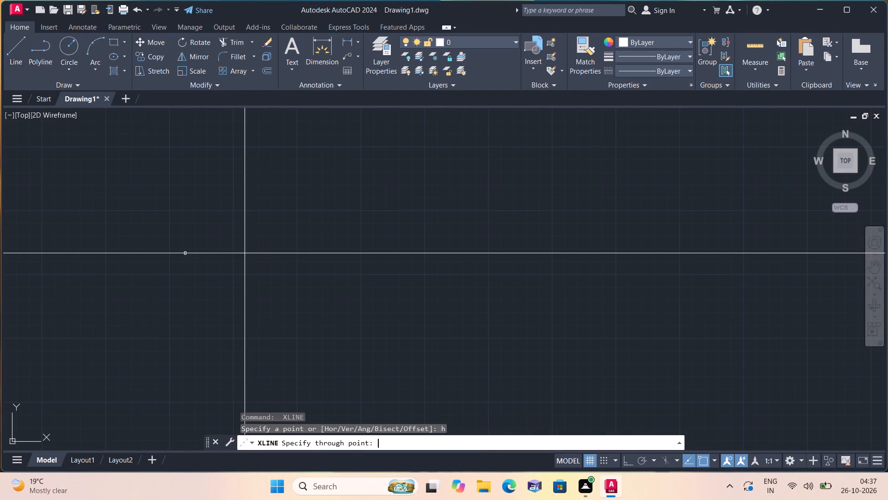
click(241, 284)
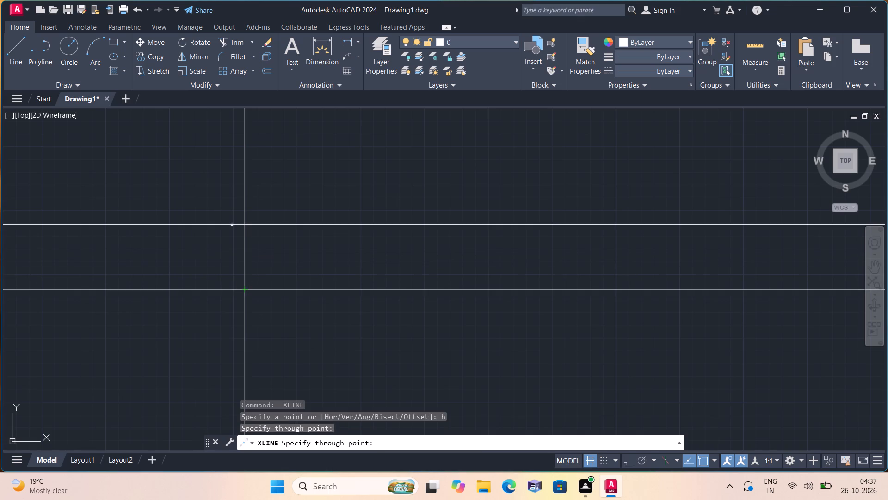
key(space)
Trim the vertical line above the crossing and the horizontal line to its left, leaving an upper-left outer corner.
text(trim)
key(space)
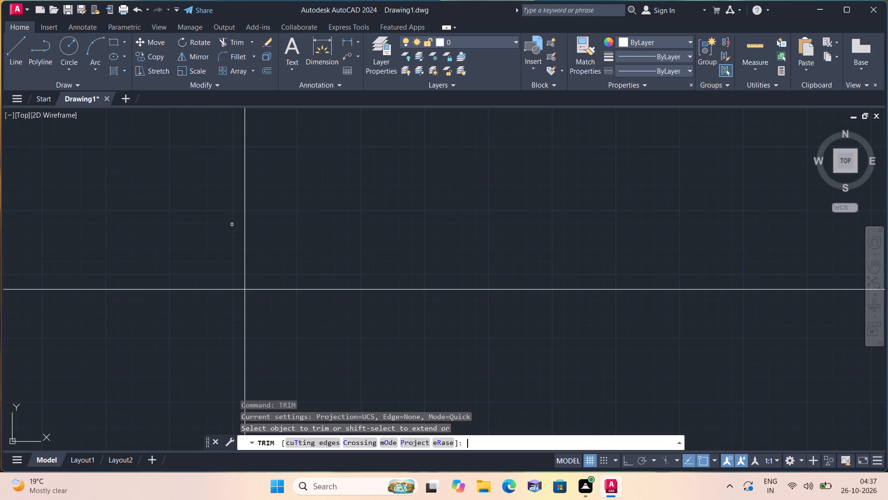
drag(380, 183, 89, 319)
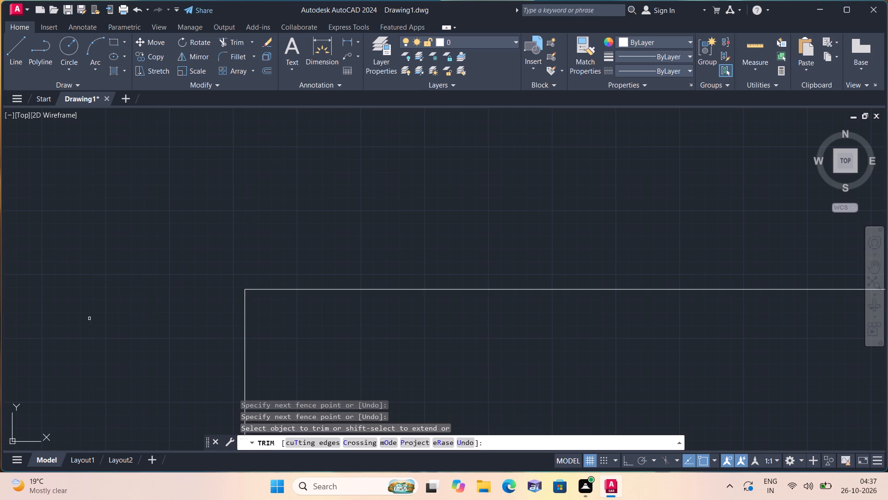
key(space)
Offset the horizontal and vertical corner lines 9" toward the inside to form the outer wall thickness.
key(o)
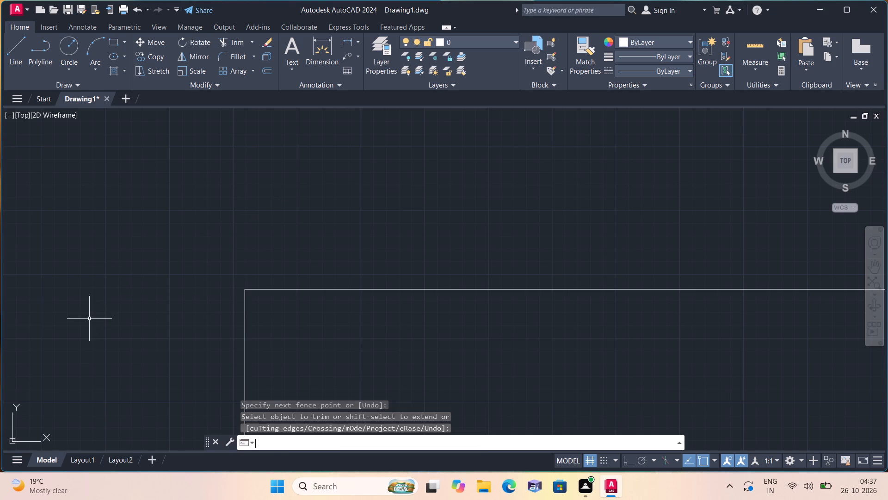
text(ff)
key(space)
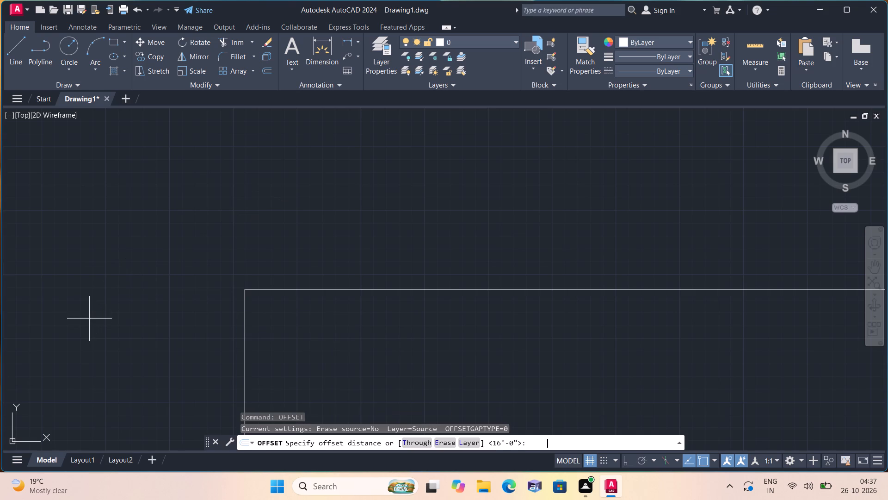
key(9)
text(")
key(space)
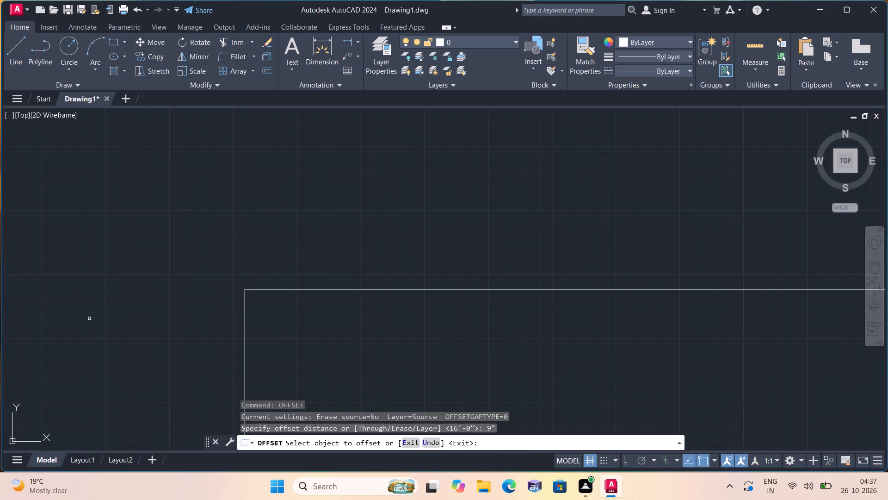
drag(407, 289, 412, 305)
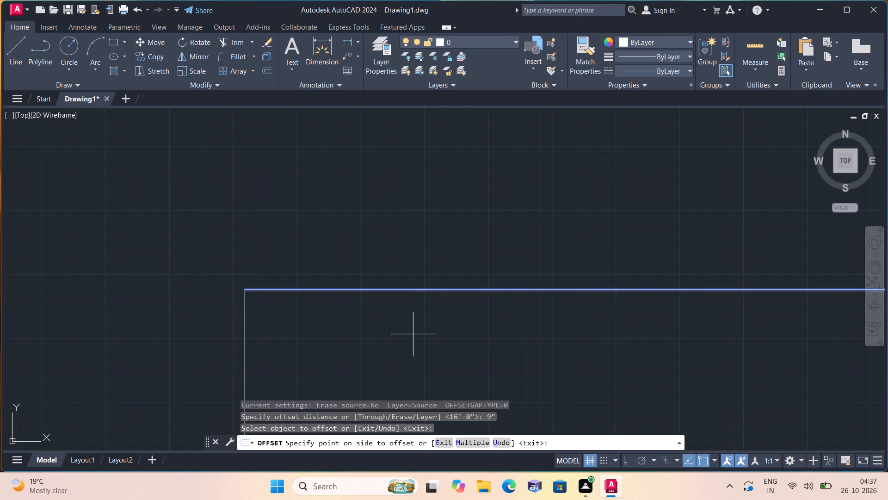
click(413, 336)
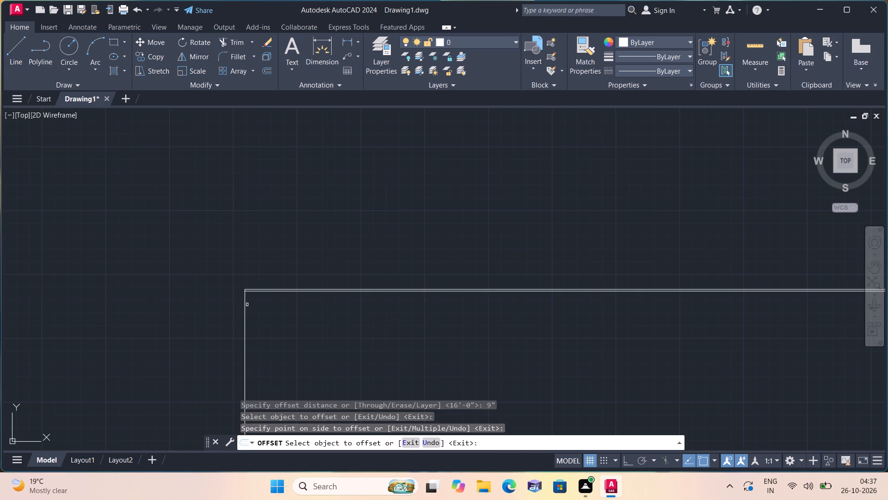
click(247, 305)
click(244, 304)
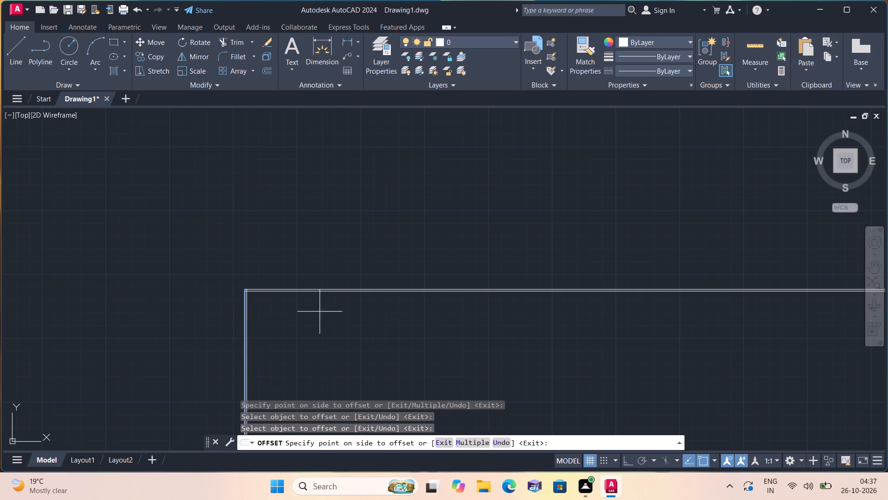
click(320, 312)
key(Escape)
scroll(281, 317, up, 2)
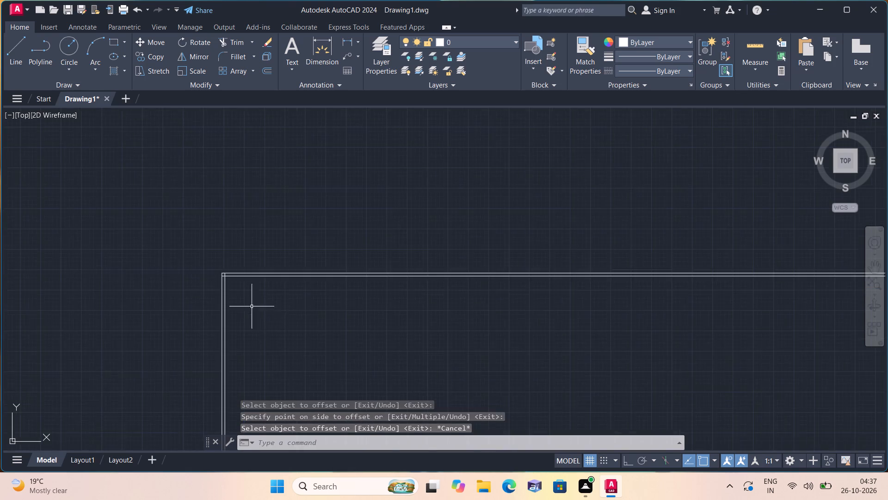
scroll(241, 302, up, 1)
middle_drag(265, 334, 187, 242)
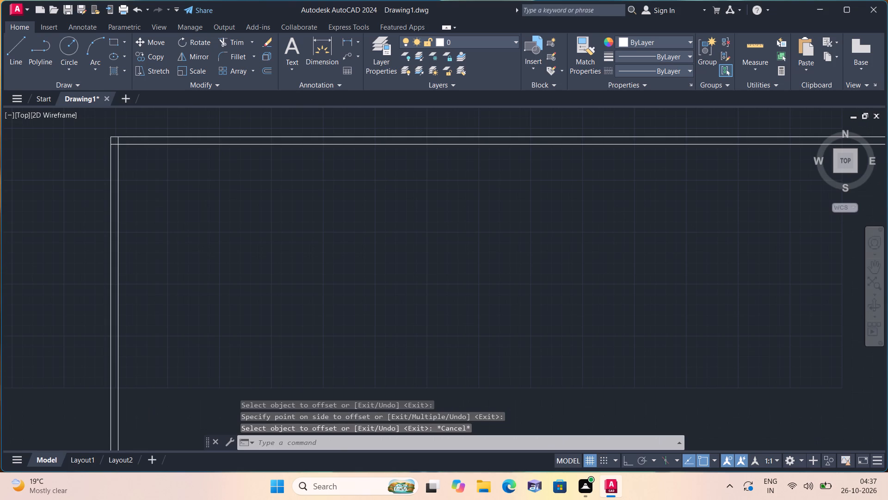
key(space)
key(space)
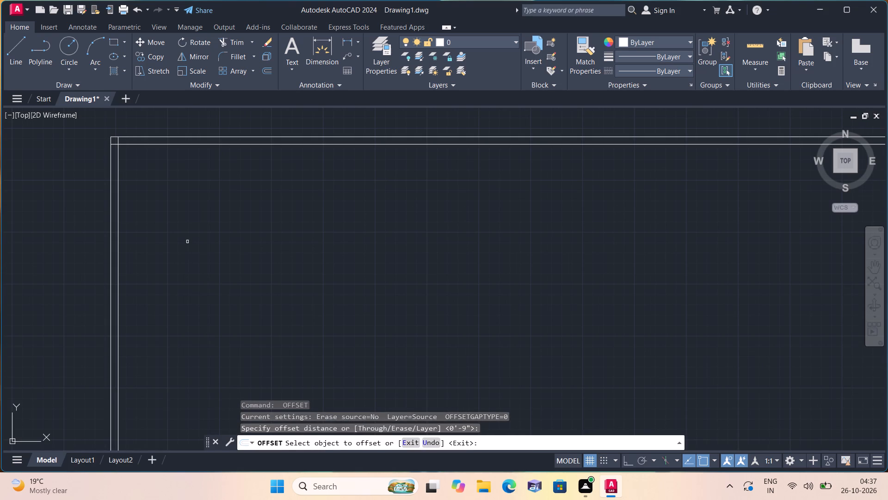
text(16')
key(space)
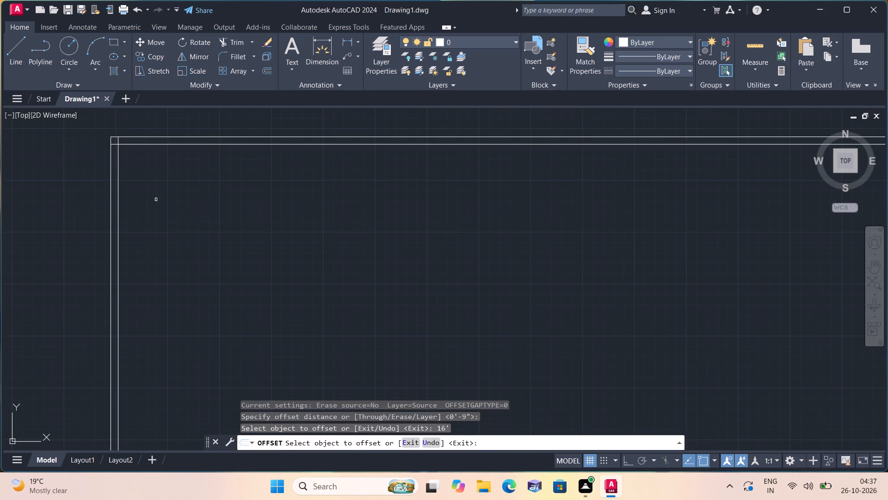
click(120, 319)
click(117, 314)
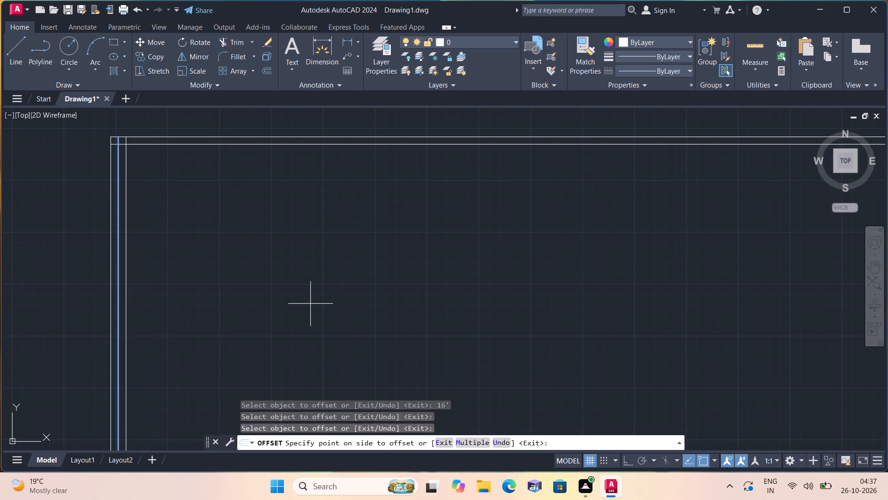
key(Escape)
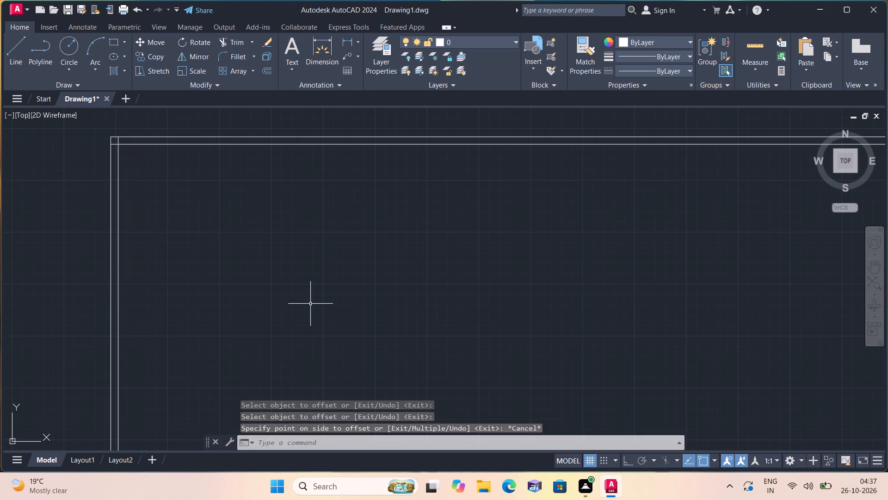
Offset the inner face of the left vertical wall 16' to the right to set the first room's width.
key(space)
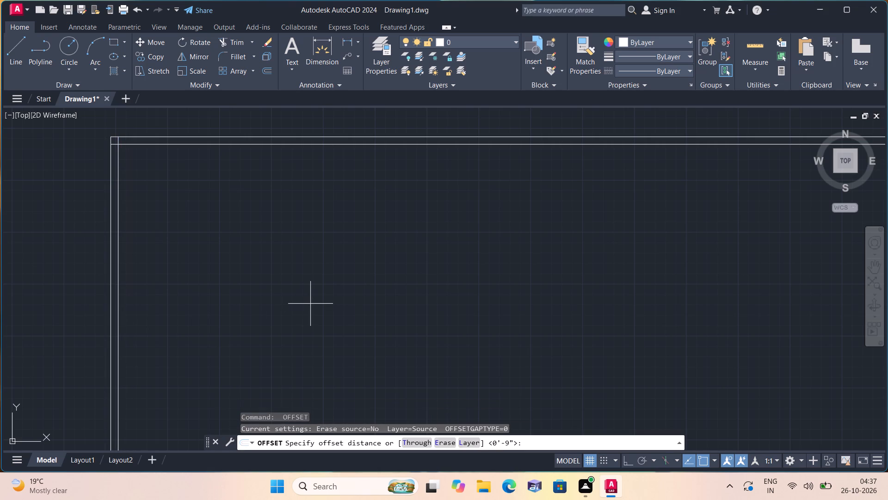
text(16')
key(space)
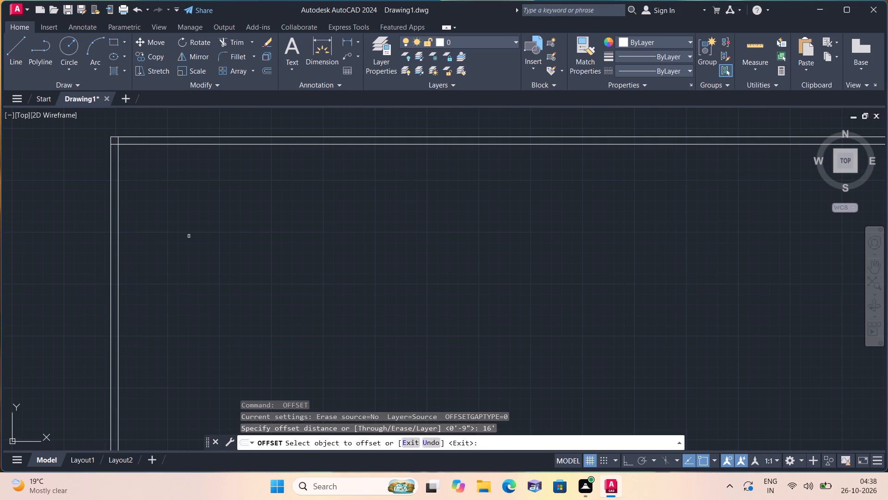
click(118, 271)
click(237, 264)
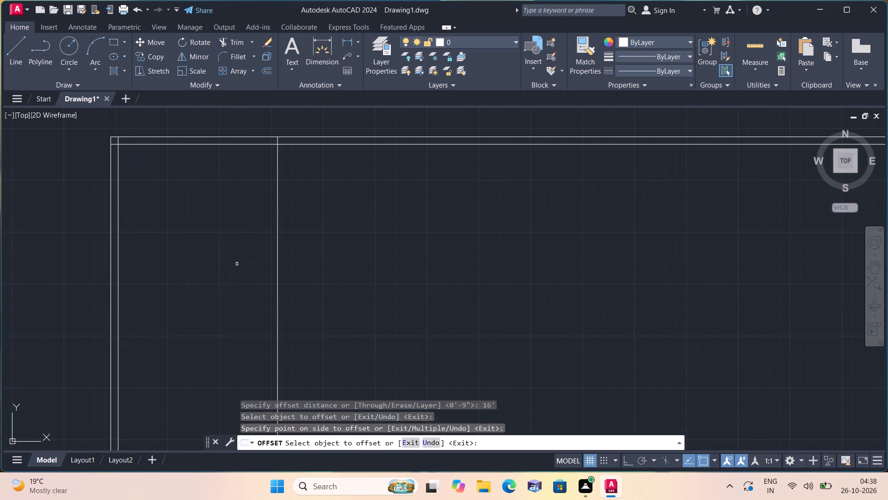
key(space)
Offset the first room's right-hand vertical line 9" to the right to form the partition wall thickness.
key(space)
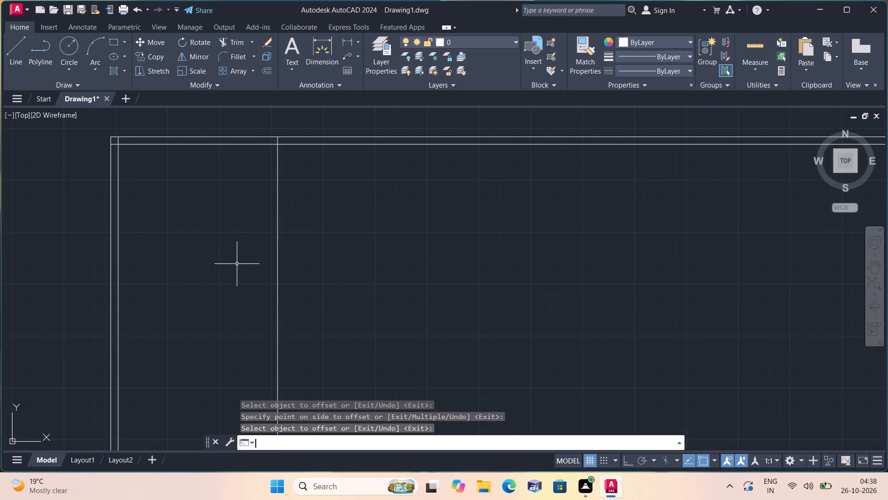
text(9")
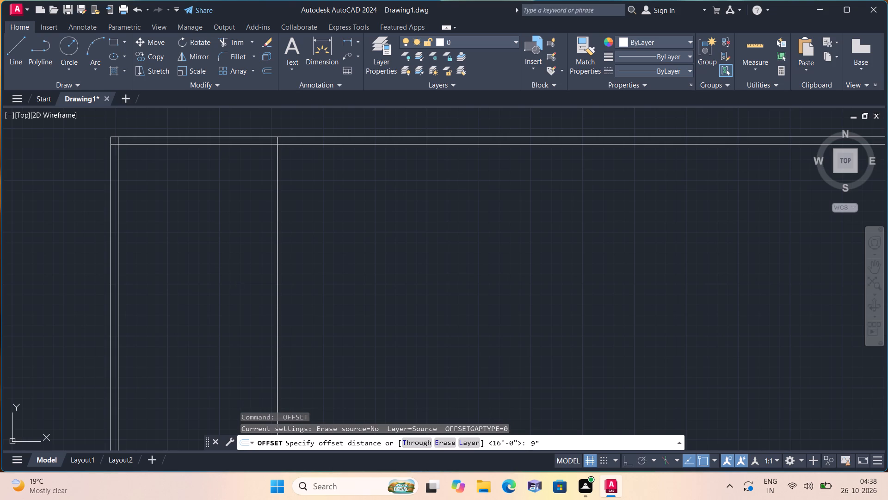
key(space)
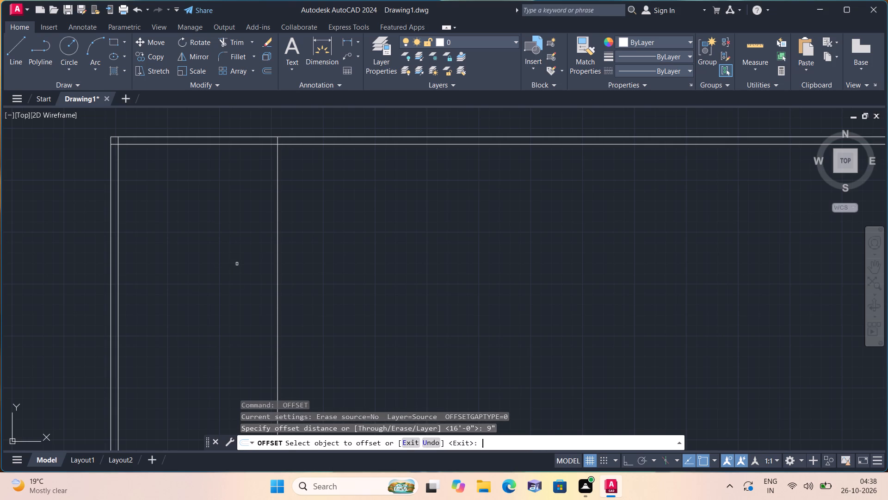
click(278, 246)
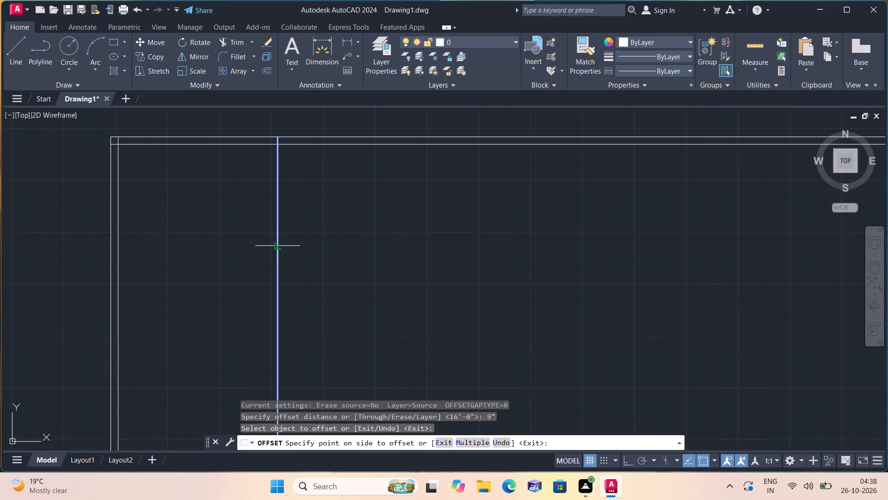
click(405, 245)
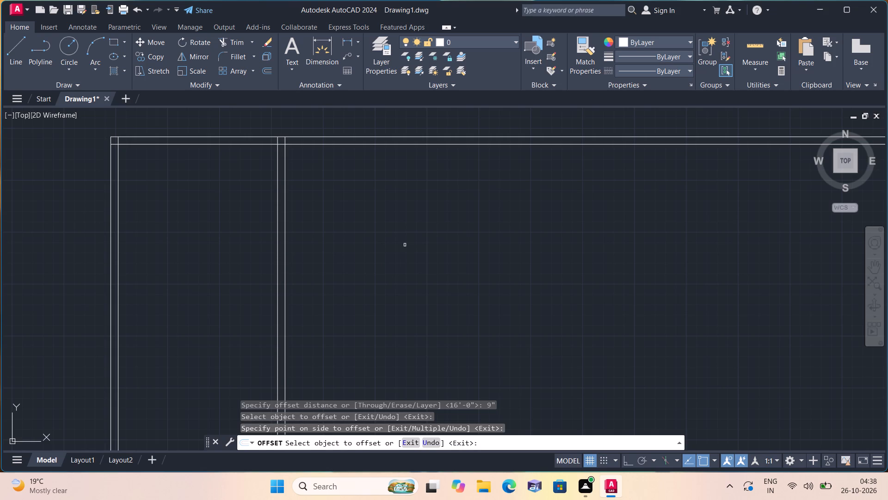
key(space)
Offset the partition wall's right face 17' to the right to set the second room's width.
key(space)
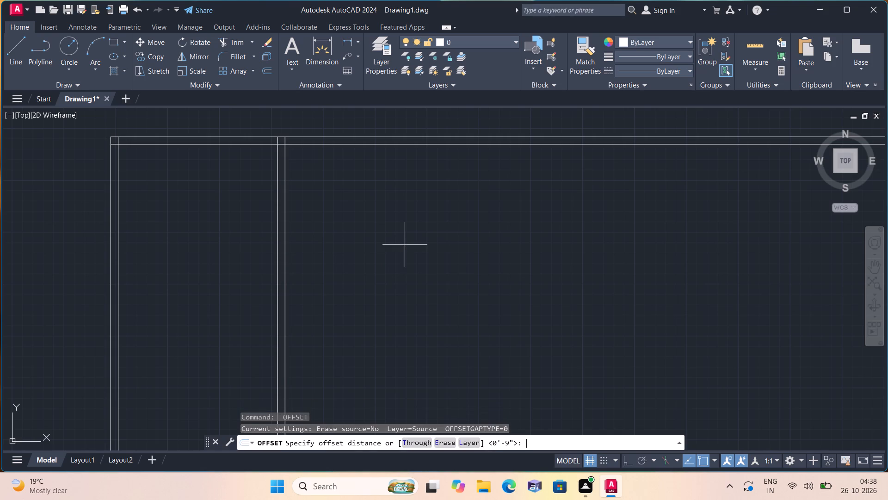
text(17')
key(space)
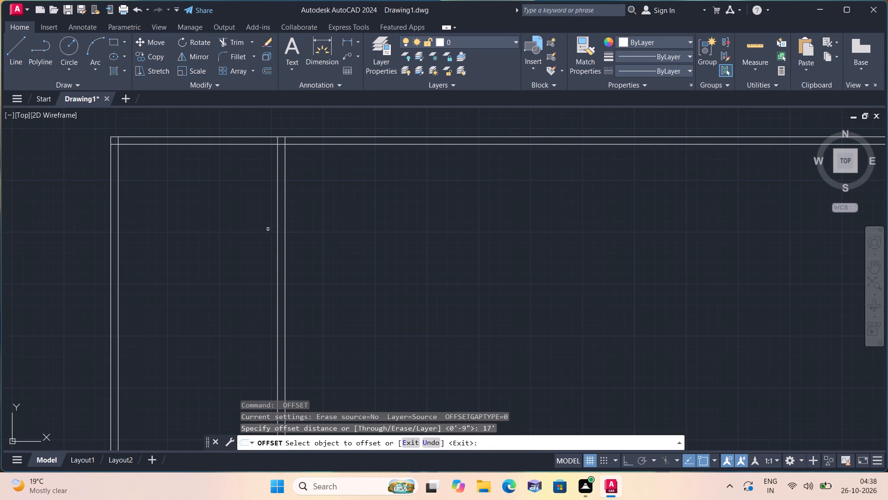
click(284, 229)
click(559, 225)
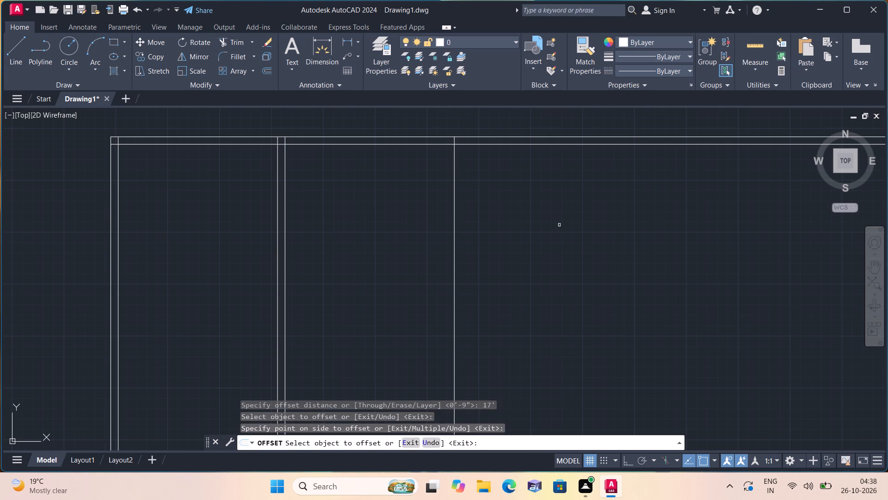
key(space)
Offset the second room's right-hand vertical line 9" to the right to form the end wall thickness.
key(space)
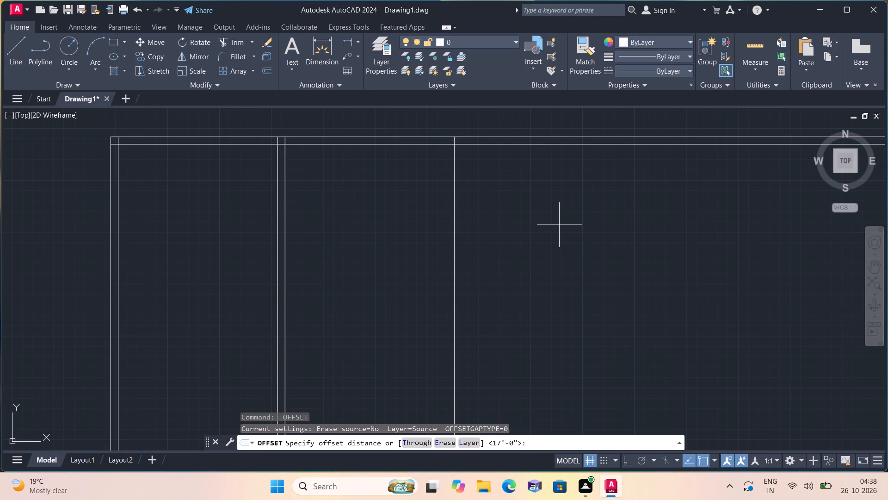
text(9")
key(space)
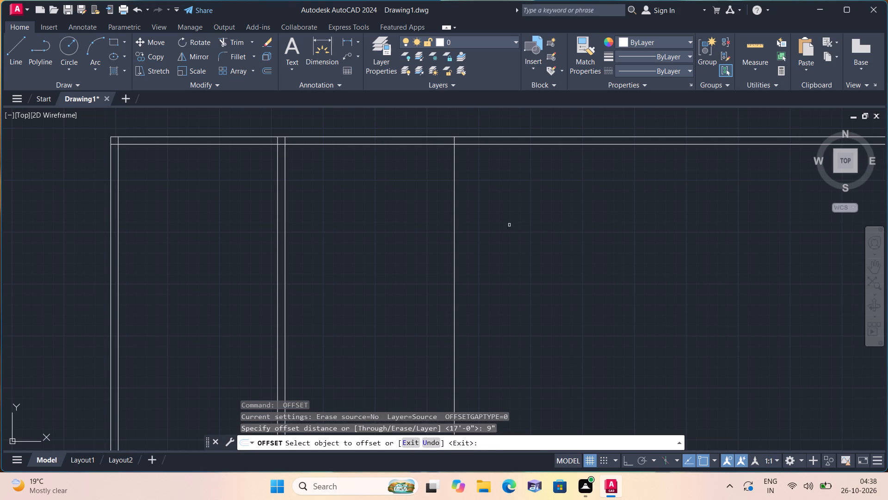
click(455, 218)
click(553, 218)
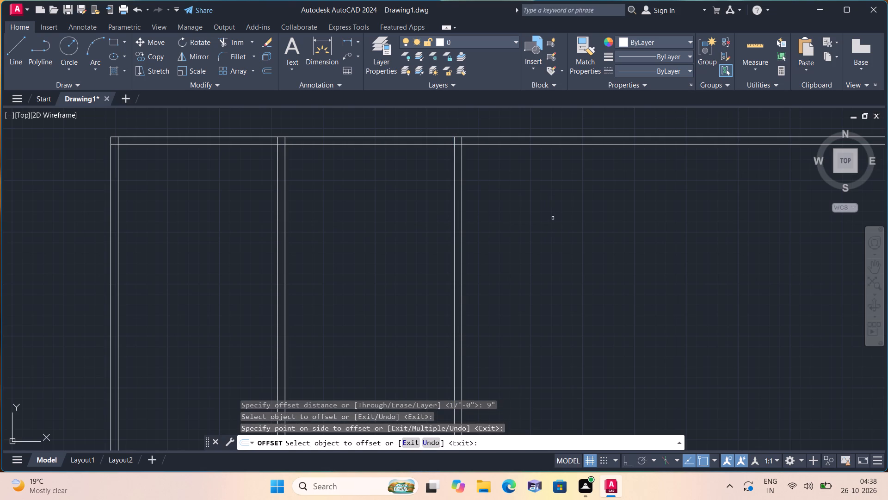
key(space)
Trim both horizontal top wall lines where they run past the outer face of the right-hand wall.
text(trim)
key(space)
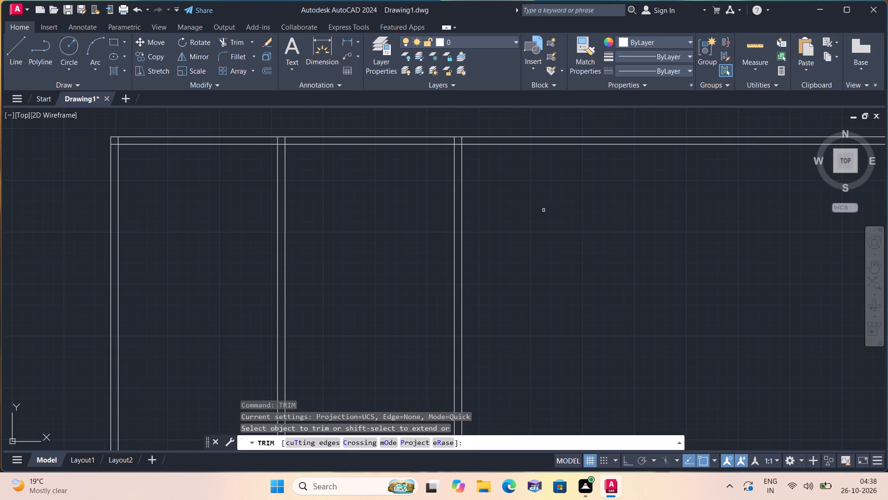
drag(506, 132, 551, 218)
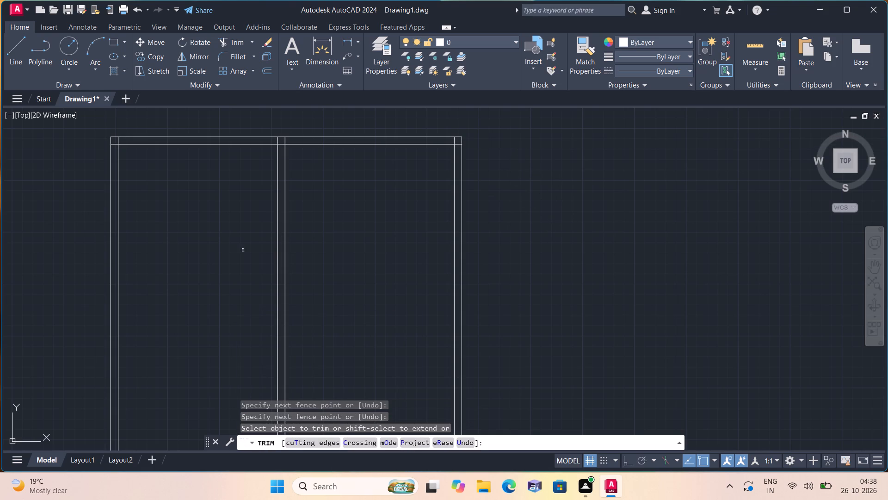
Trim the overlapping inner line ends at the top-left wall corner so the inner faces meet cleanly.
middle_drag(178, 290, 164, 372)
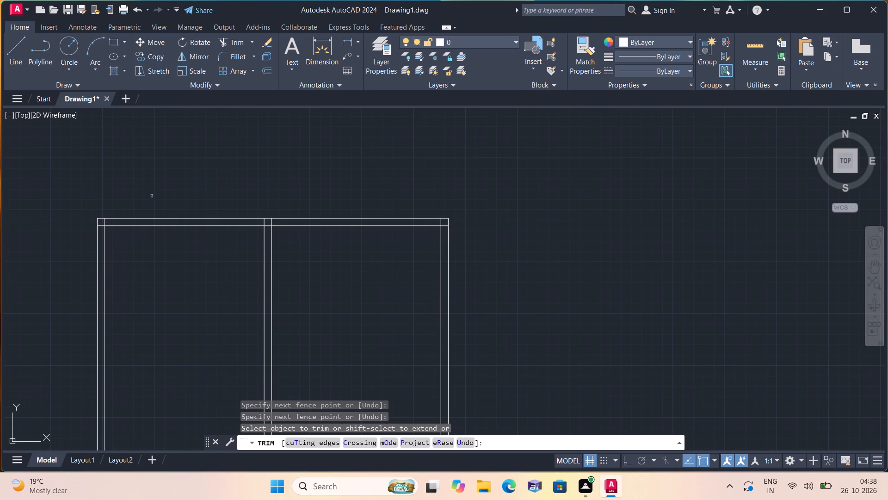
scroll(106, 230, up, 5)
click(101, 223)
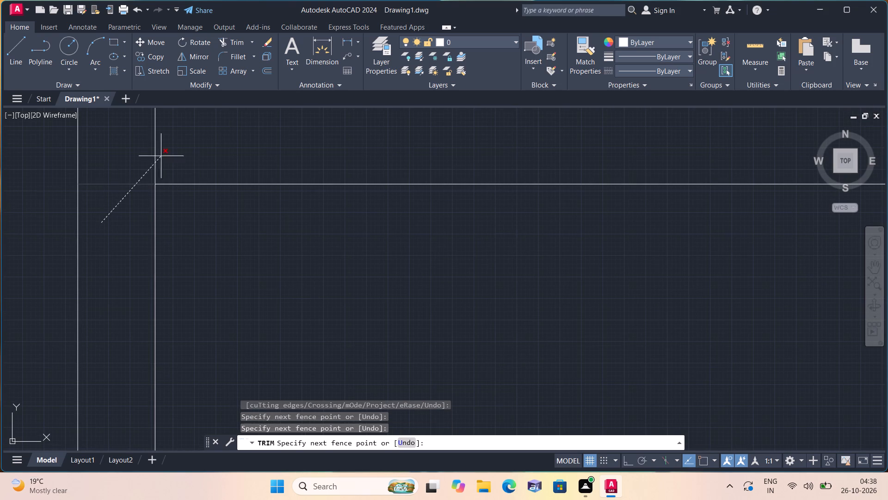
click(203, 144)
Trim the partition lines inside the top wall and the inner wall line between the partition faces to open the junction.
scroll(197, 143, down, 6)
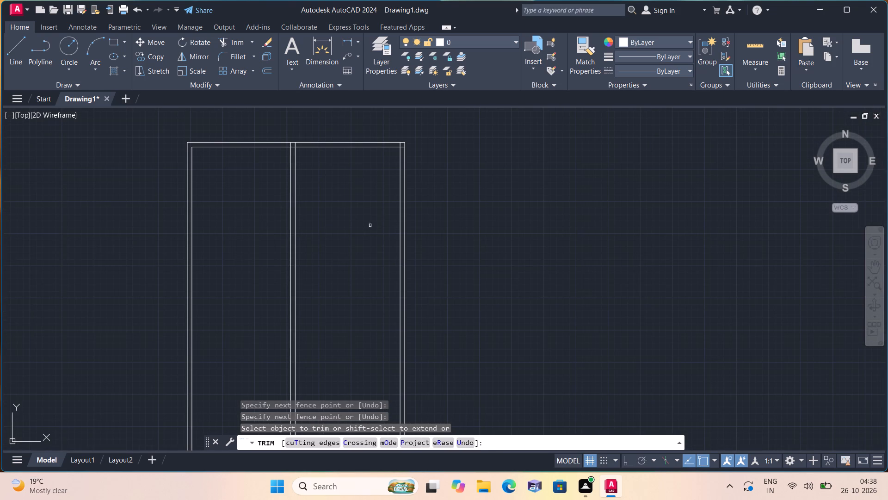
middle_drag(363, 222, 249, 261)
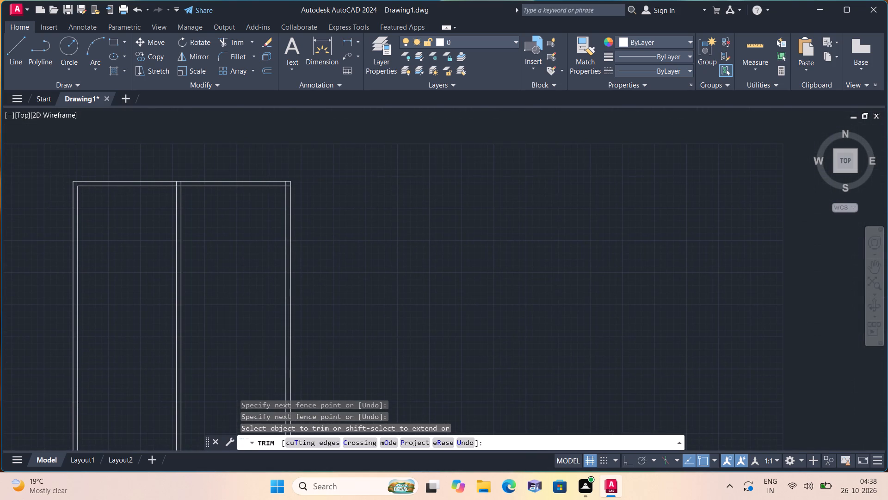
scroll(169, 182, up, 3)
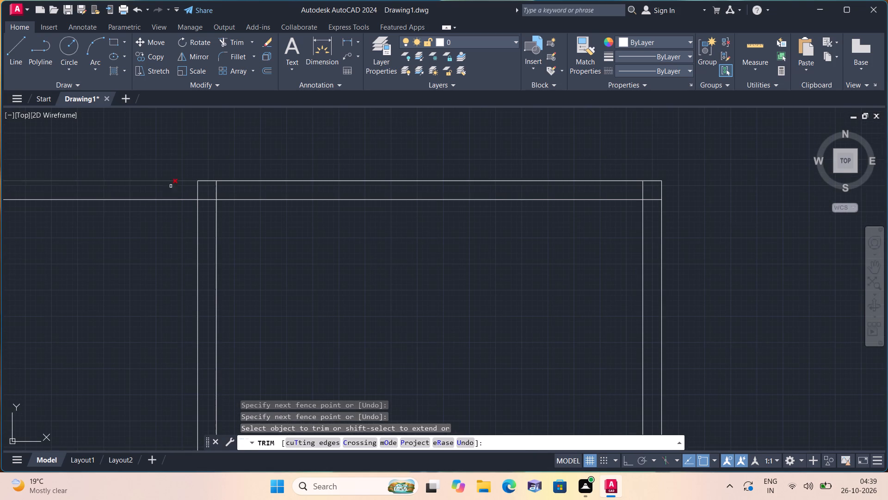
click(177, 194)
click(220, 190)
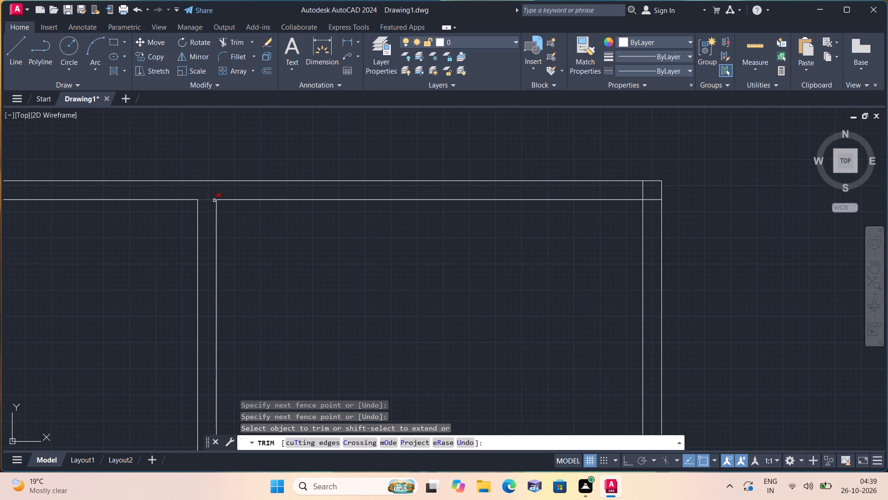
click(214, 200)
Trim the overlapping inner line ends at the top-right wall corner and finish trimming.
scroll(211, 193, down, 2)
scroll(371, 200, up, 2)
click(385, 178)
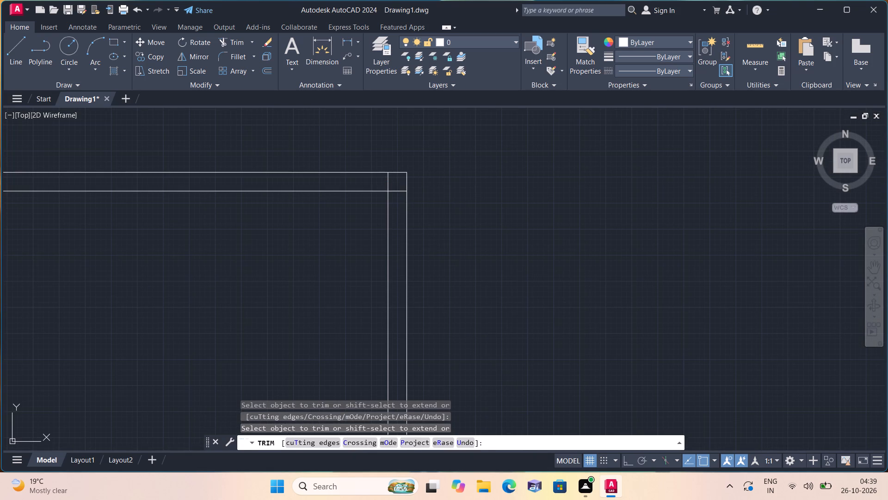
click(400, 196)
scroll(399, 196, down, 4)
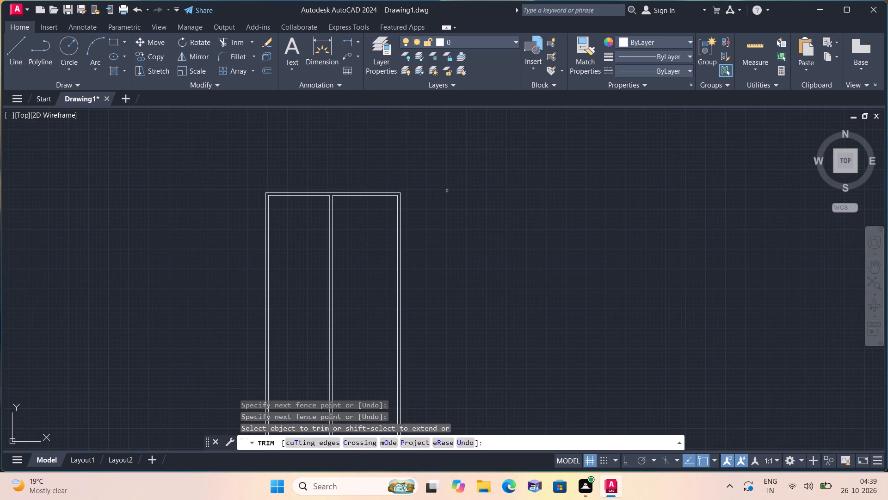
key(space)
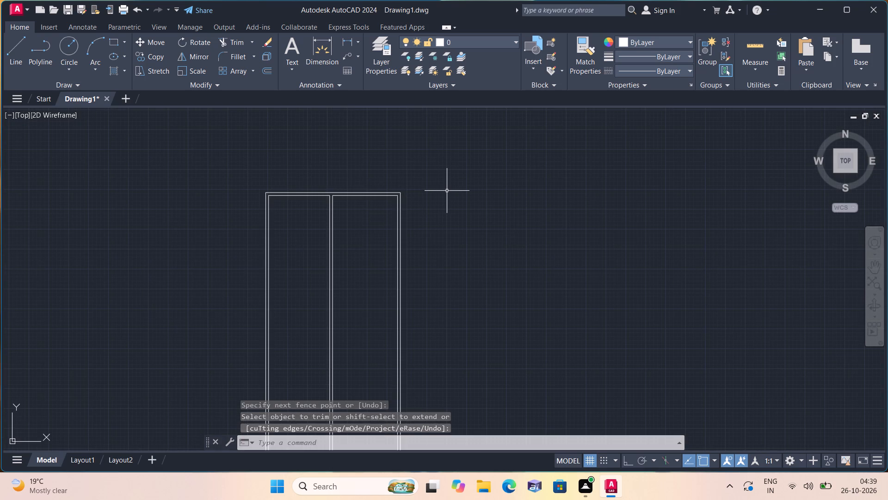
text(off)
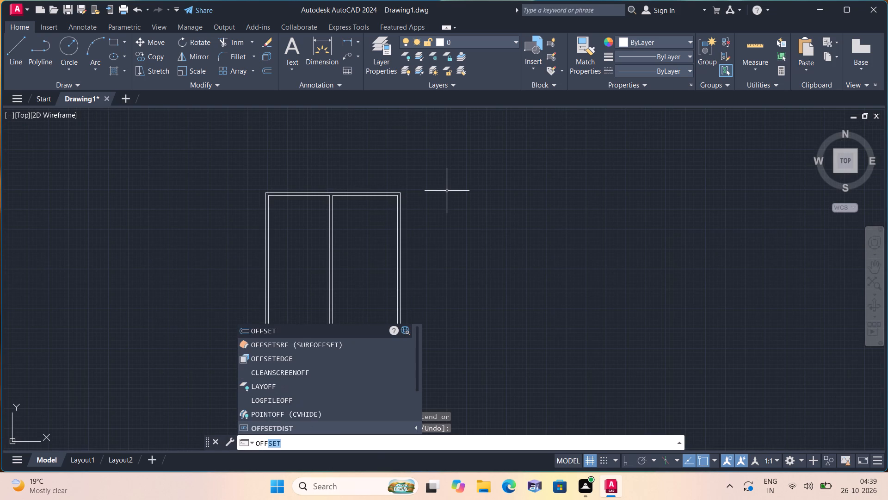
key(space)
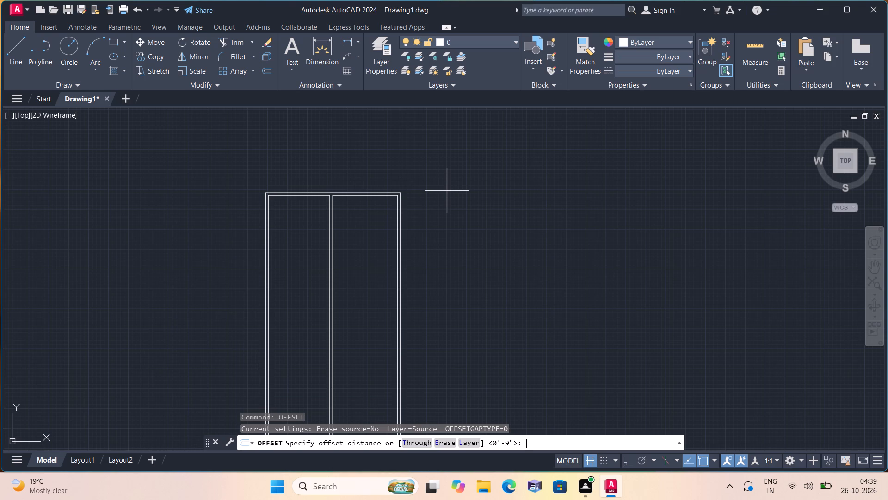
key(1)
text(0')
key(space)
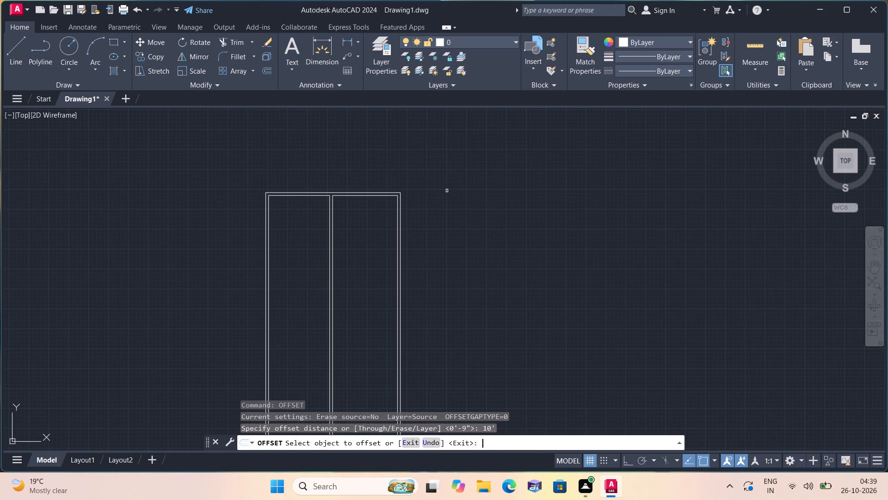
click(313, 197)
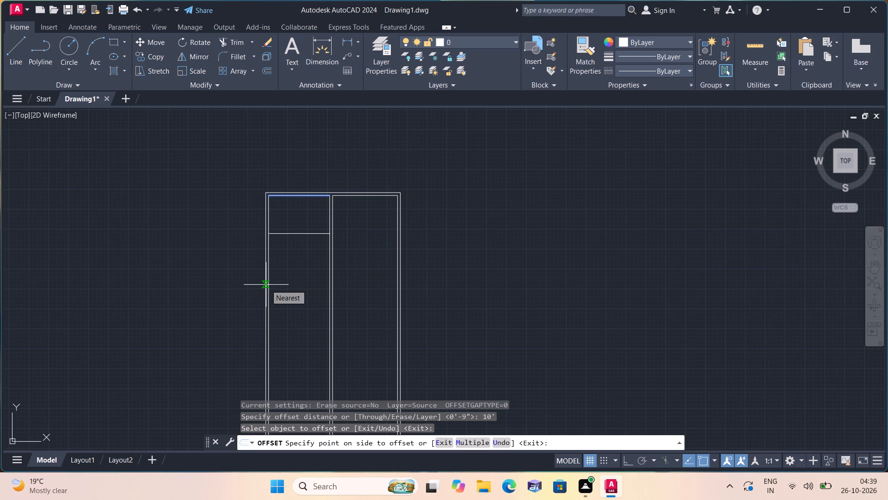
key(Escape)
Delete the four vertical lines of the partition and the right-hand wall.
scroll(384, 257, up, 1)
click(459, 256)
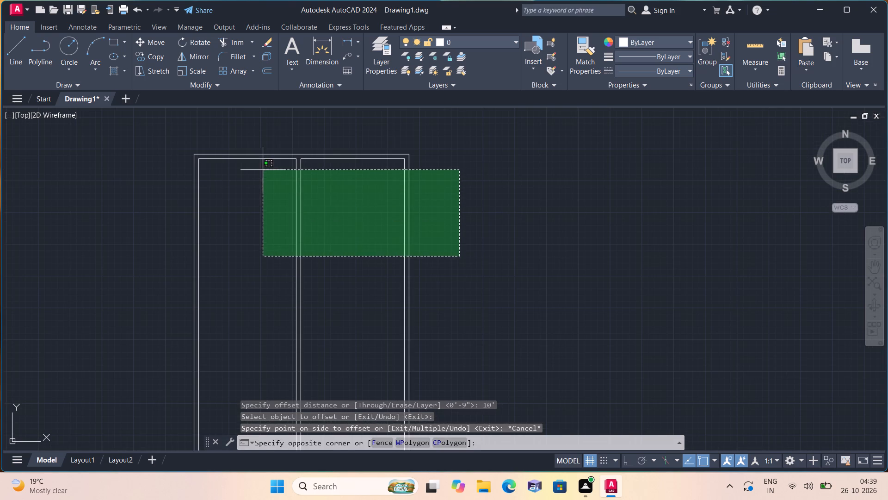
click(261, 167)
key(Delete)
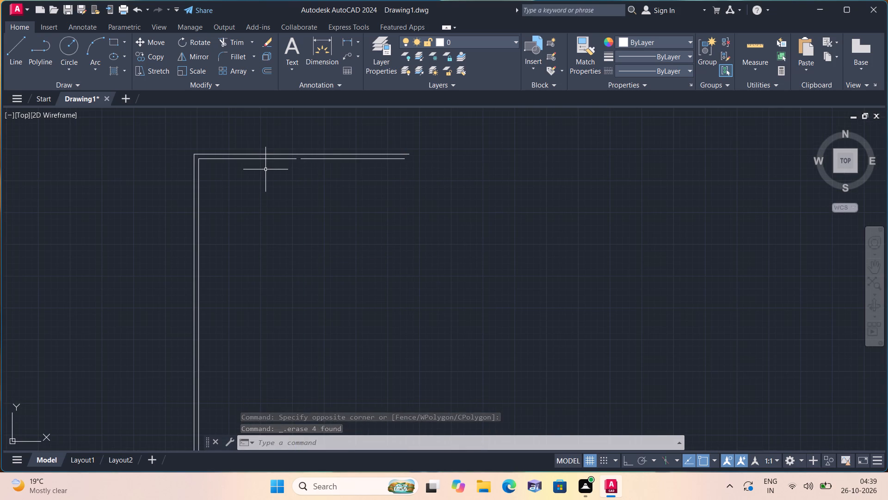
Offset the inner face of the left wall 10' to the right to set the first room's width.
key(o)
text(ff)
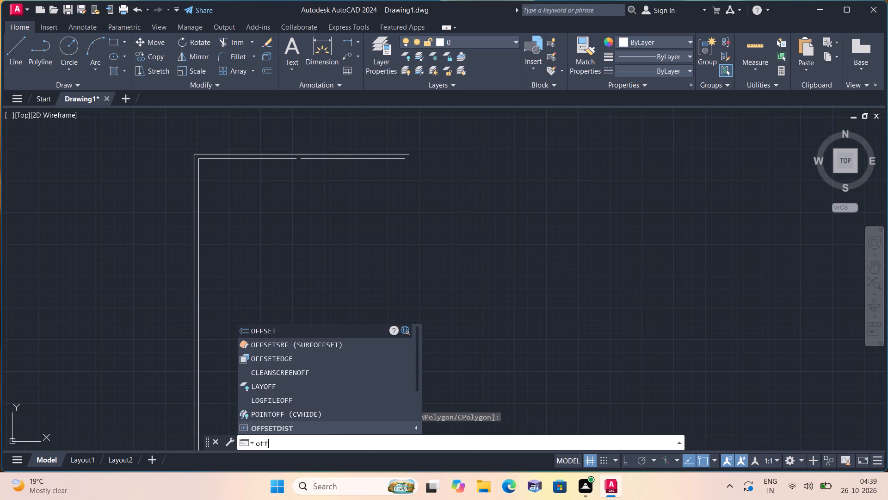
key(space)
text(10')
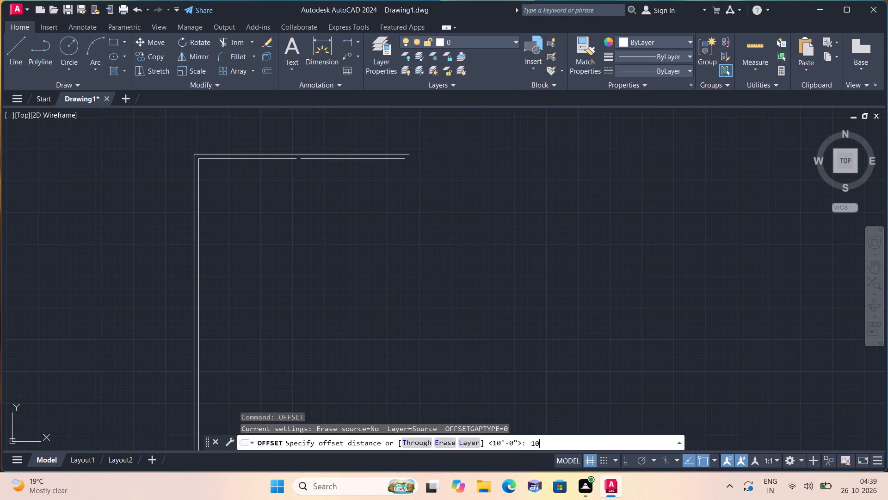
key(space)
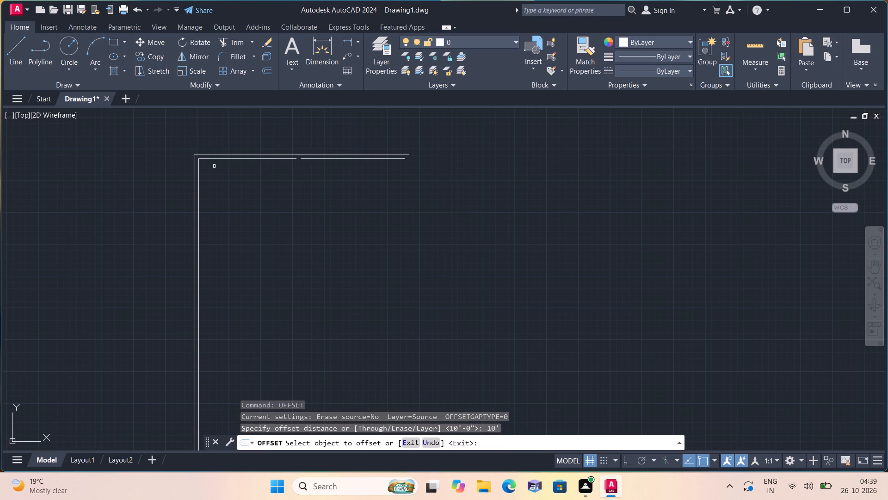
click(200, 170)
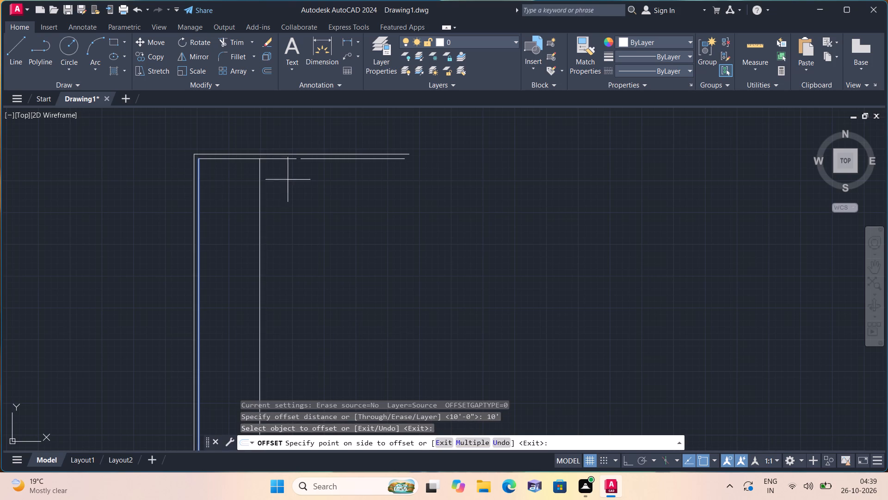
click(302, 186)
key(space)
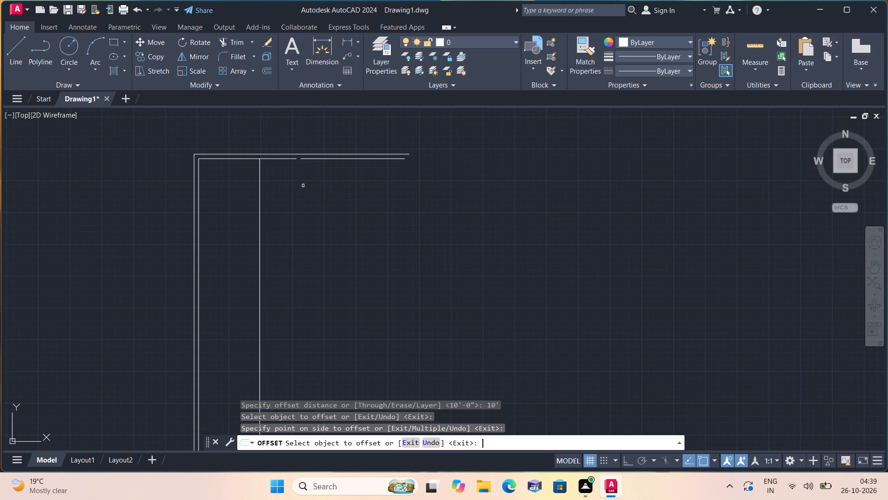
Offset the first room's right-hand vertical line 9" to the right to form the partition wall thickness.
key(space)
text(9")
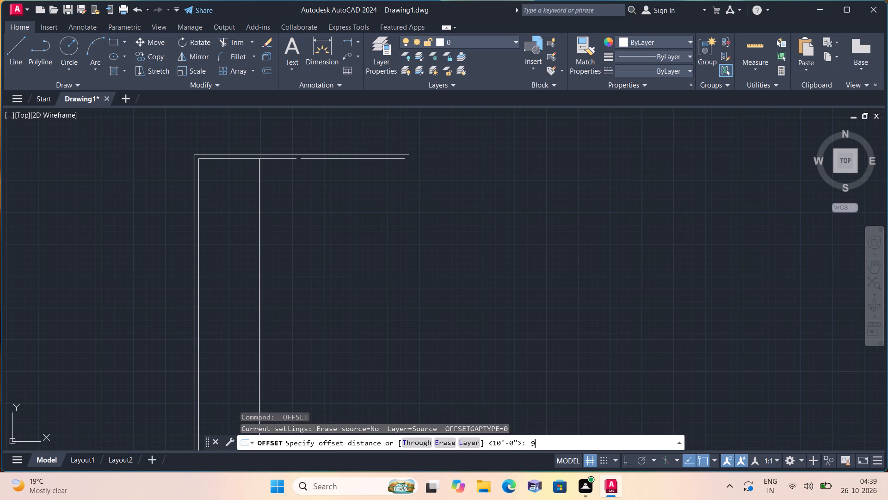
key(space)
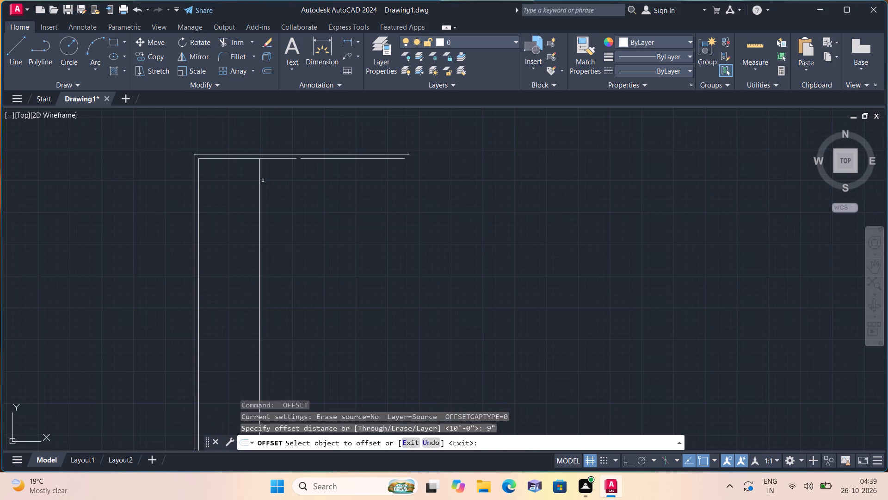
drag(258, 178, 271, 188)
click(318, 196)
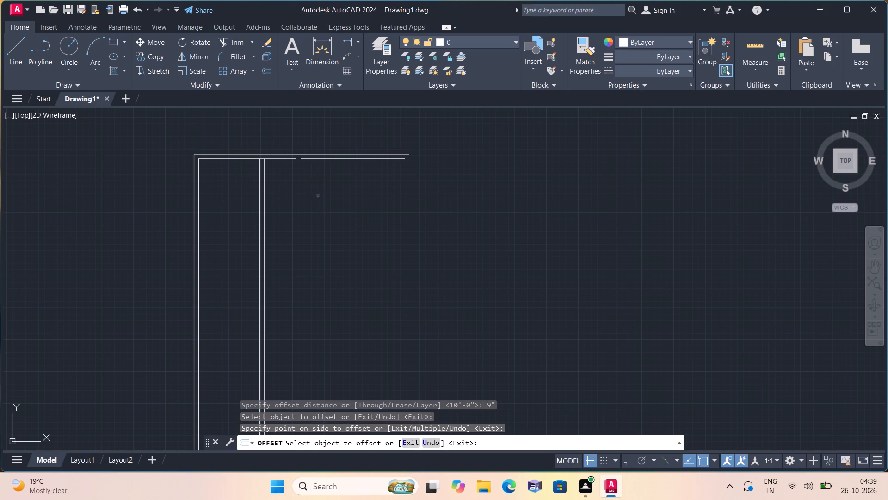
key(space)
Offset the partition wall's right face 20' to the right to set the second room's width.
key(space)
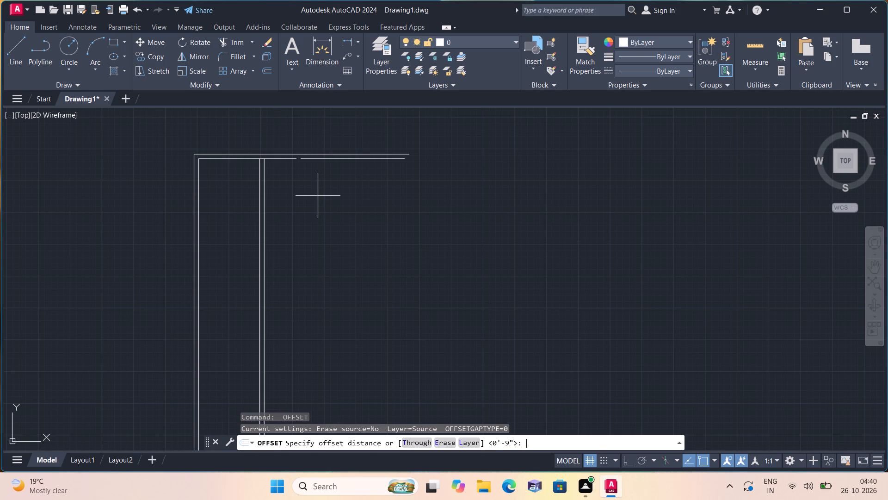
key(2)
text(0')
key(space)
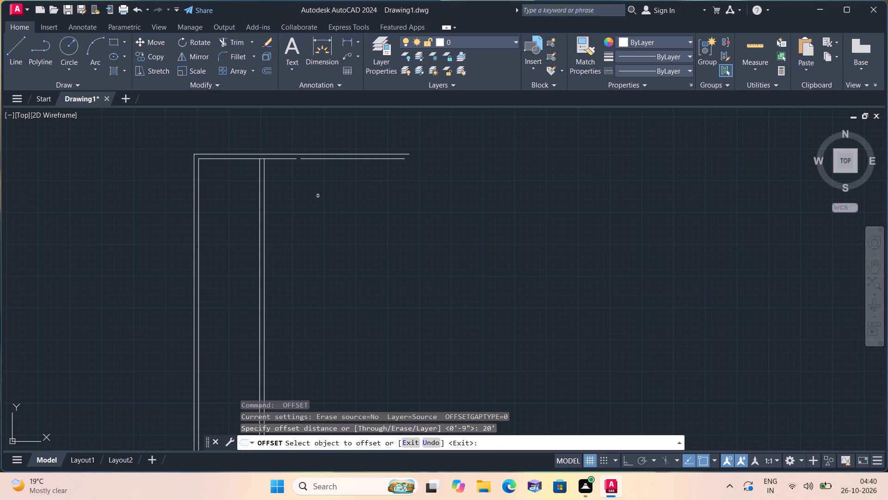
scroll(317, 189, up, 1)
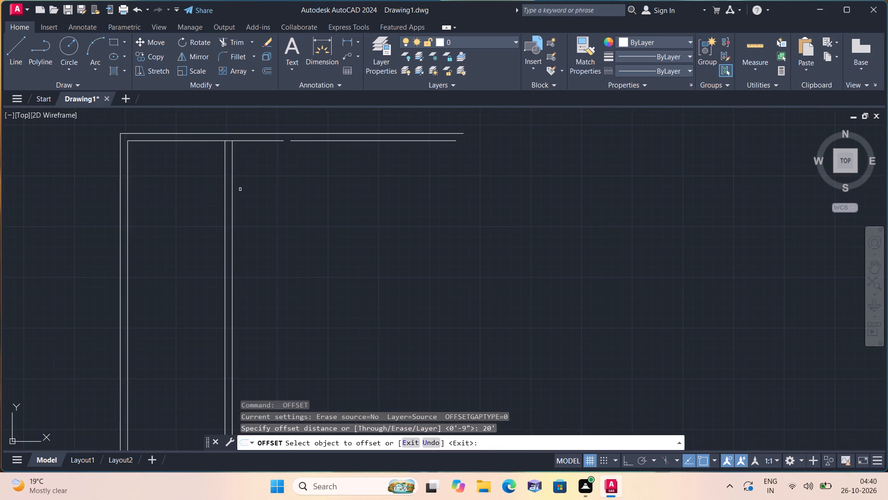
click(233, 184)
scroll(248, 183, down, 1)
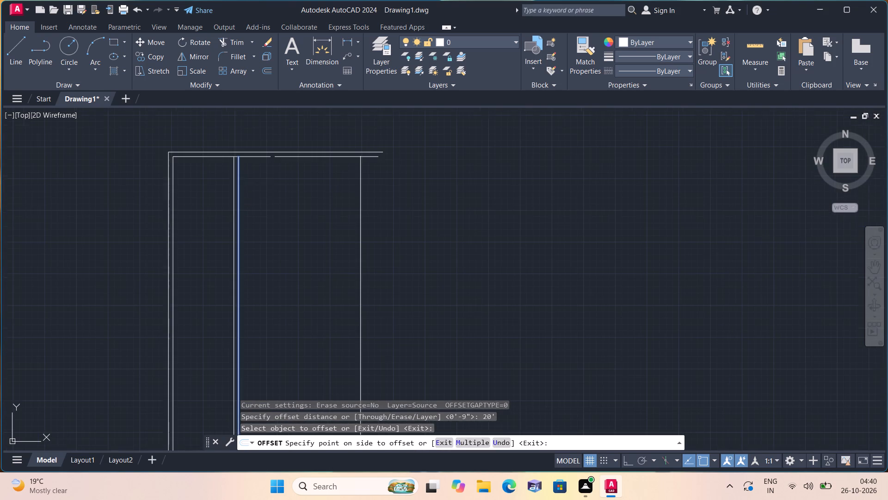
click(250, 184)
key(space)
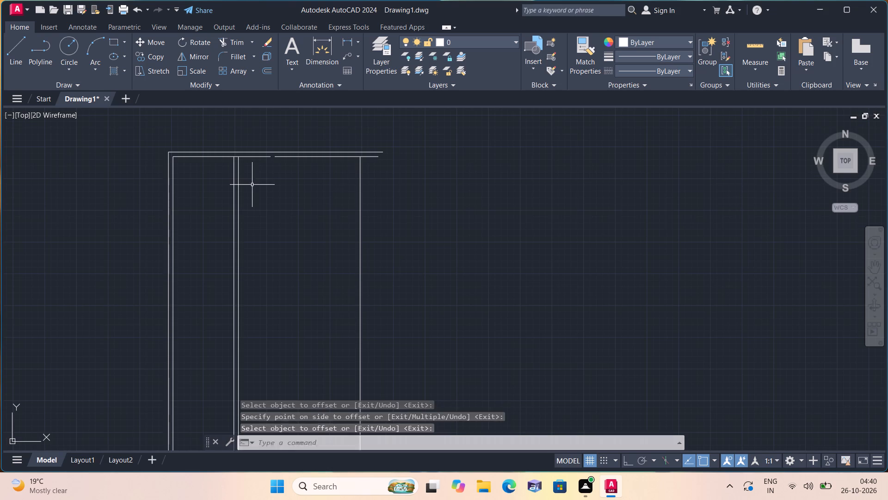
Offset the second room's right-hand vertical line 9" to the right to form the right wall's thickness.
key(space)
text(9")
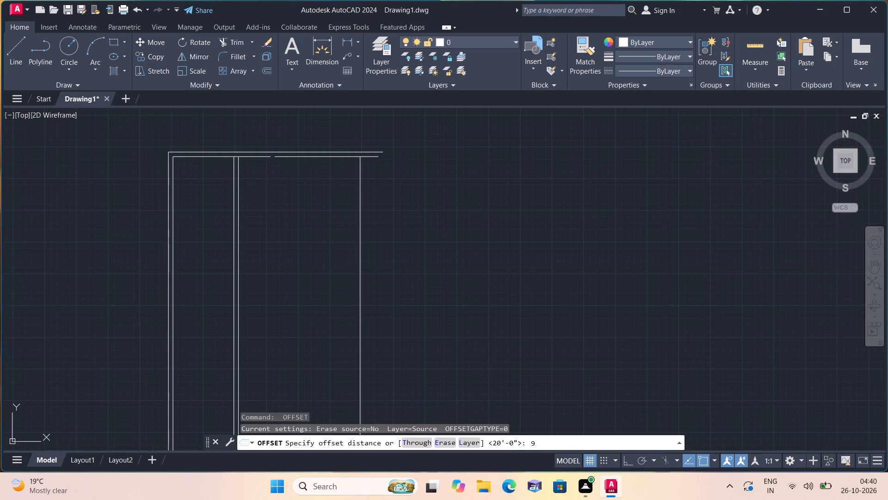
key(space)
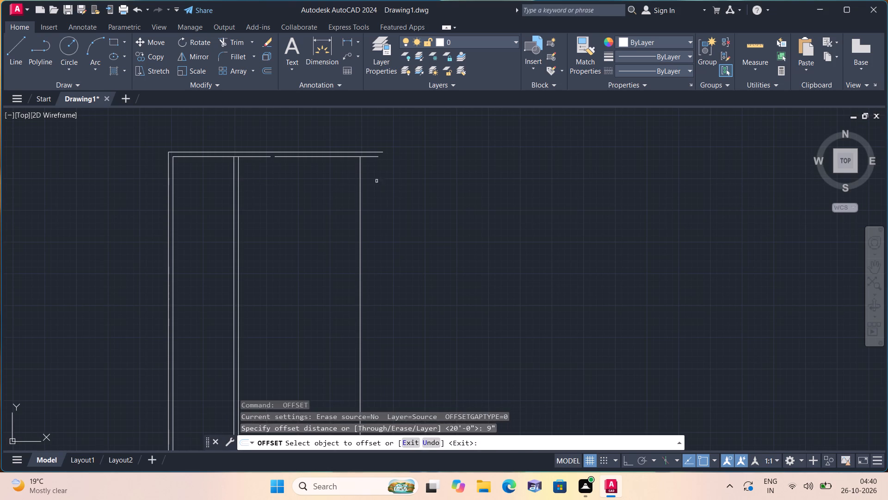
click(360, 167)
click(406, 173)
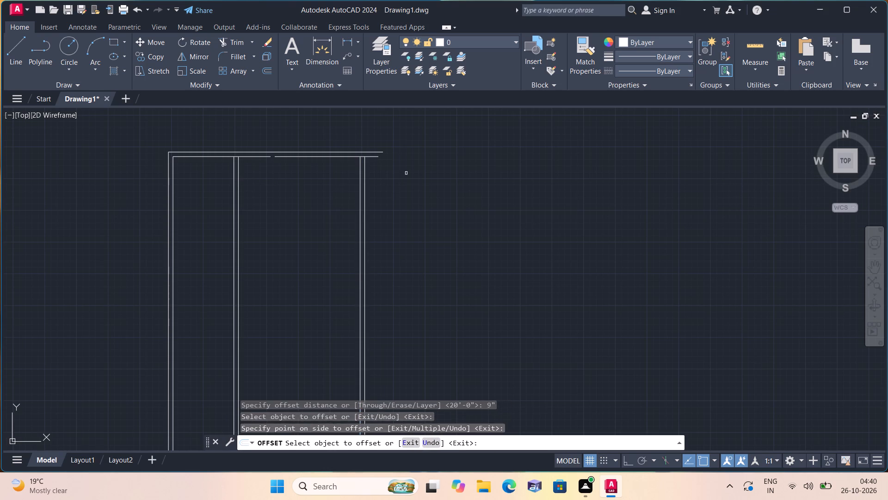
key(space)
Turn on Ortho mode and draw a line closing the gap in the top wall's inner line.
text(l)
key(space)
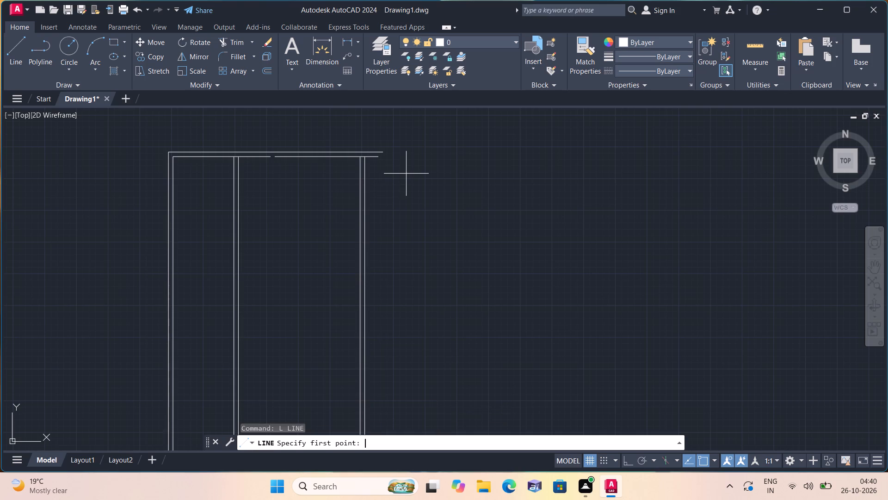
scroll(281, 158, up, 2)
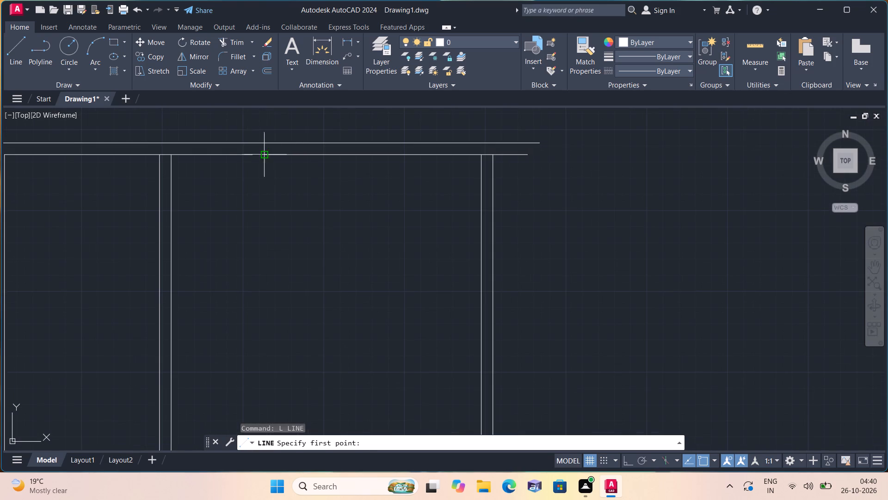
click(249, 158)
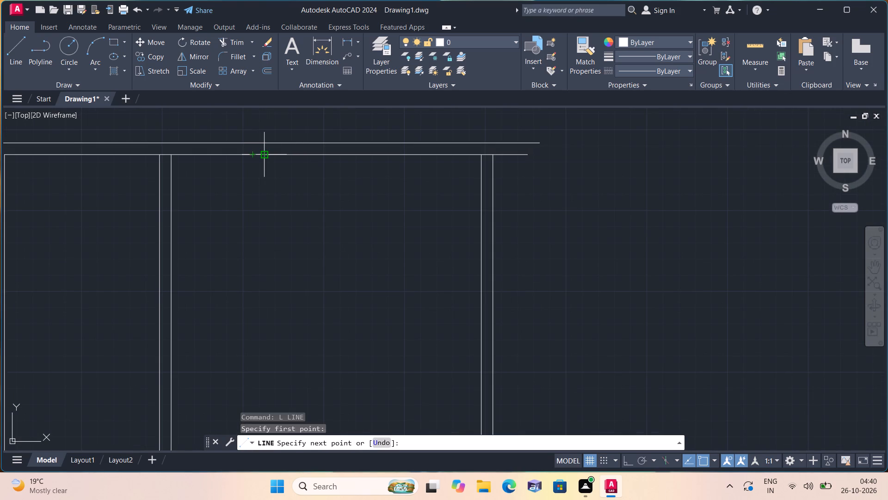
key(F8)
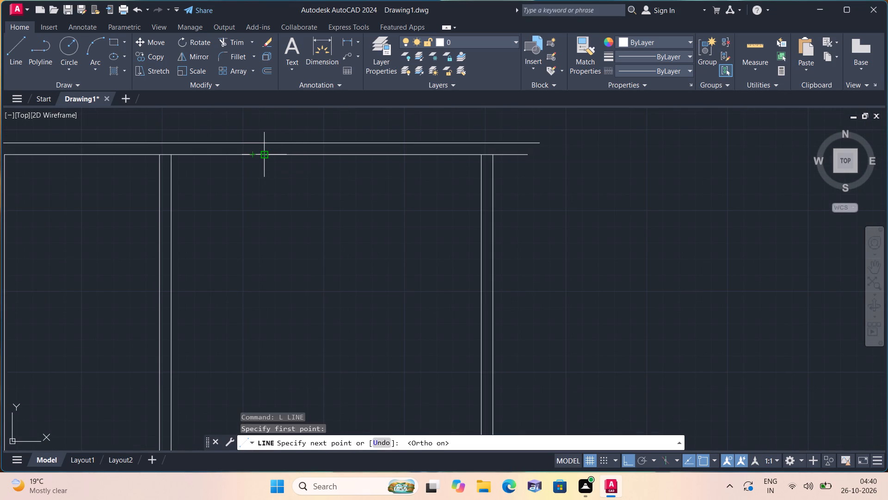
key(space)
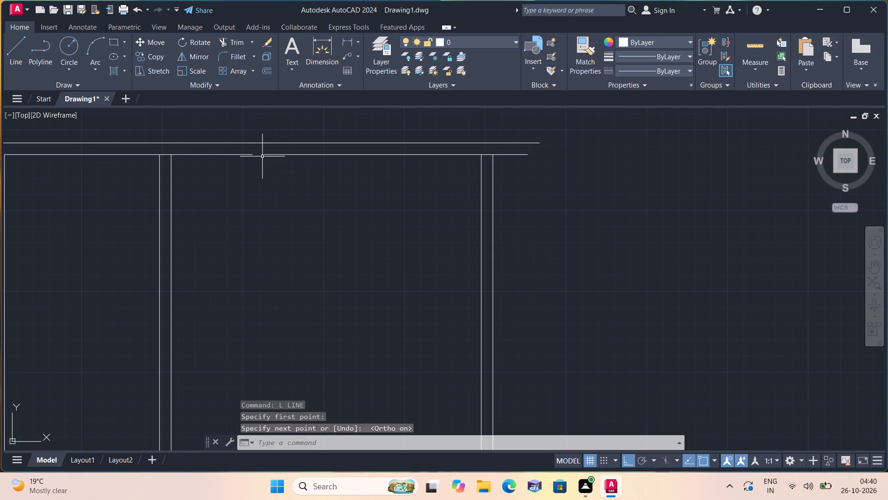
key(space)
scroll(262, 154, up, 1)
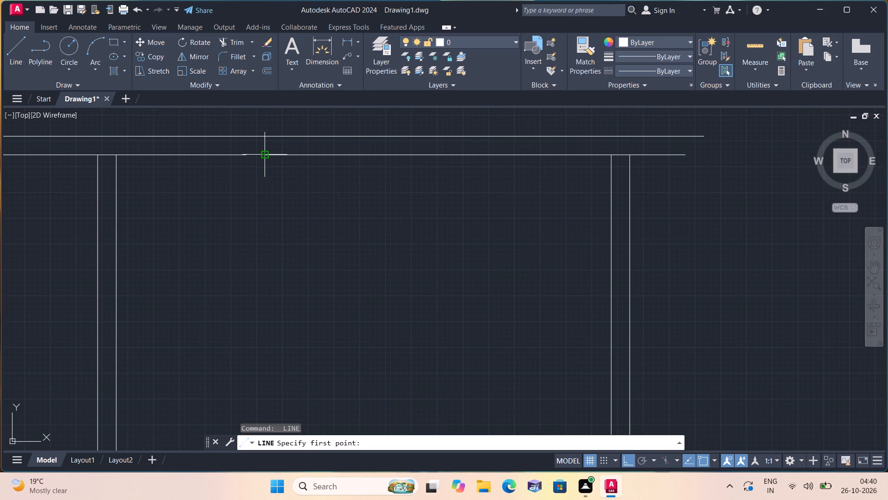
scroll(262, 169, up, 1)
click(269, 147)
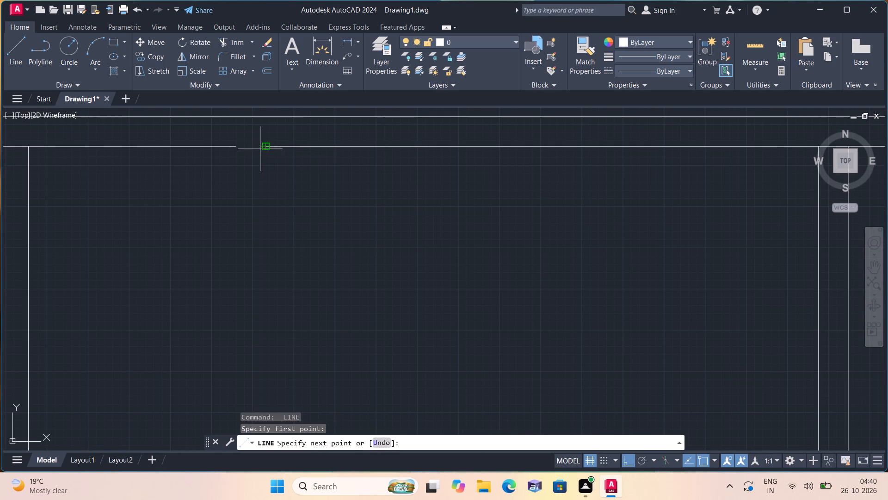
click(234, 144)
key(space)
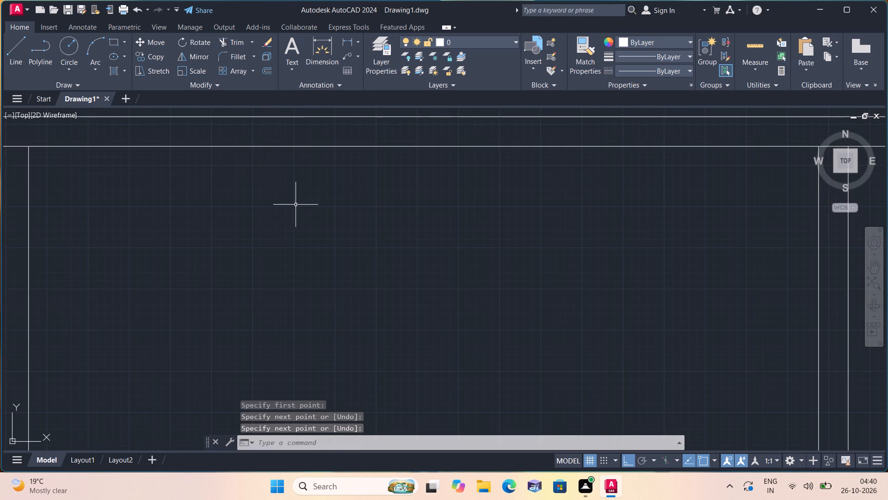
Draw a short vertical line from the top of the right wall's outer face up to the top wall's outer line.
key(space)
scroll(375, 237, down, 2)
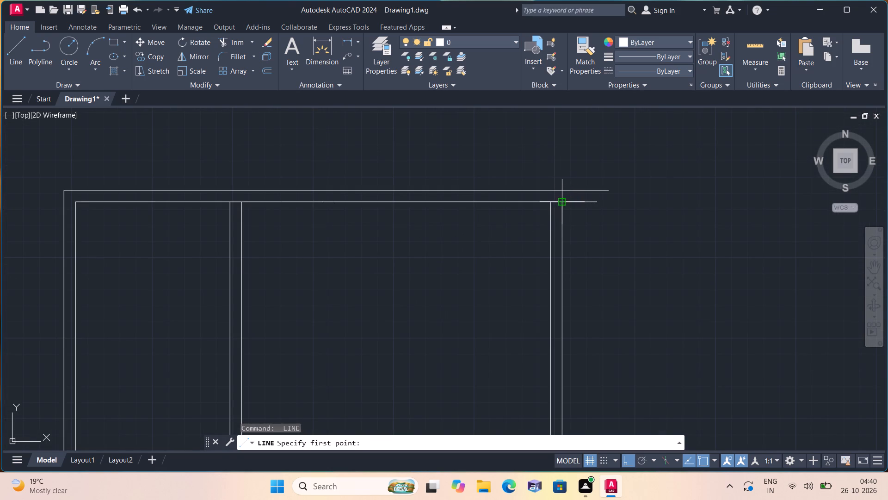
click(561, 203)
click(565, 188)
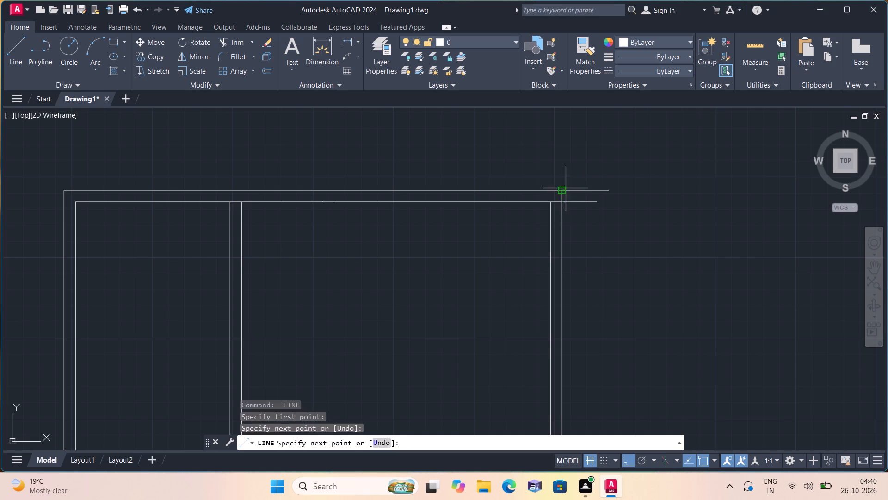
key(space)
Trim the top wall lines overhanging the right wall and the inner line segments crossing the right wall and the partition.
text(trim)
key(space)
drag(564, 158, 590, 226)
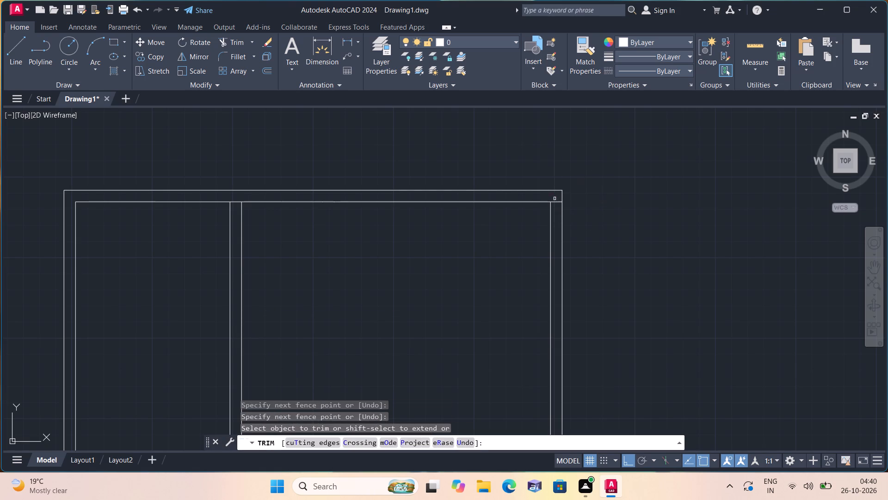
click(557, 201)
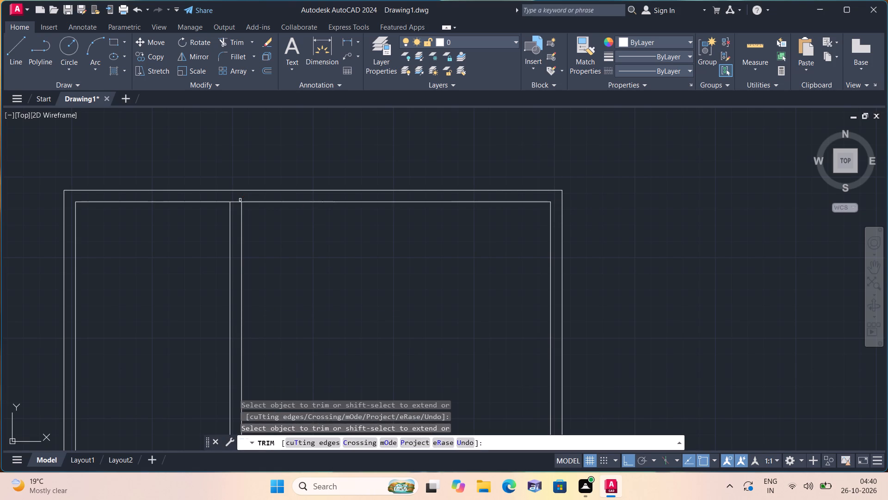
click(239, 203)
scroll(240, 186, down, 1)
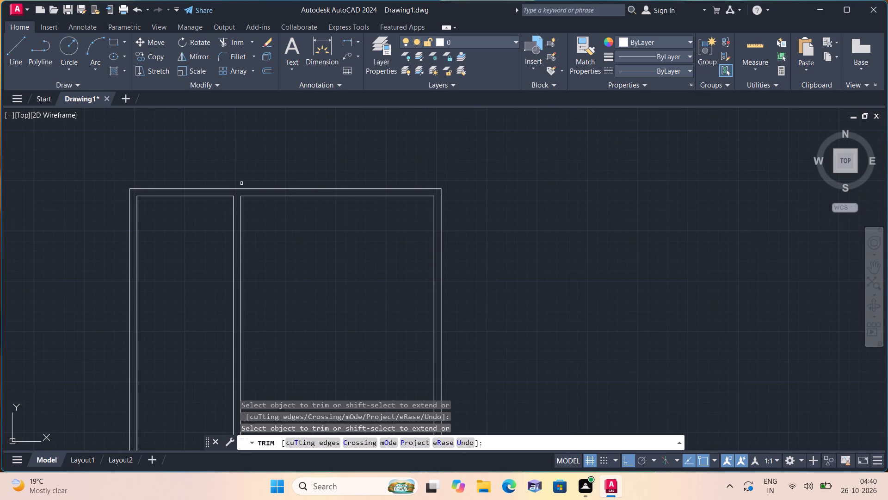
key(space)
Offset the first room's inner top wall line 16' downward to set the room's length.
key(o)
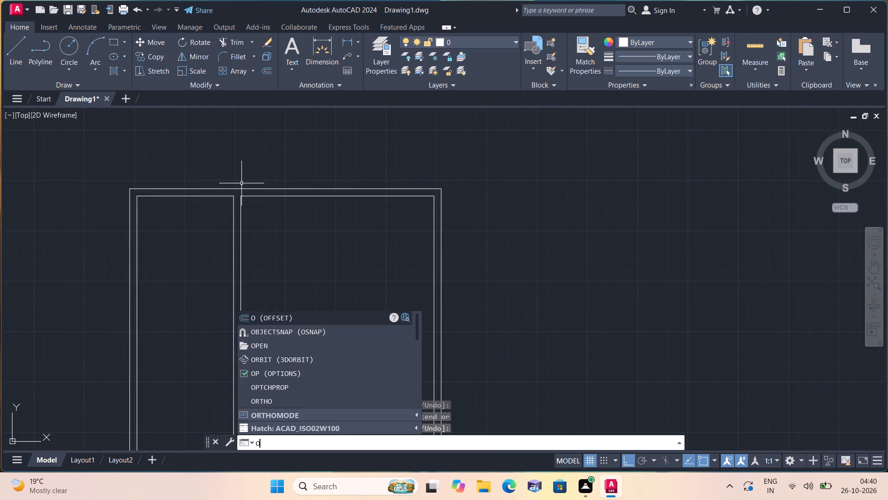
text(ff)
key(space)
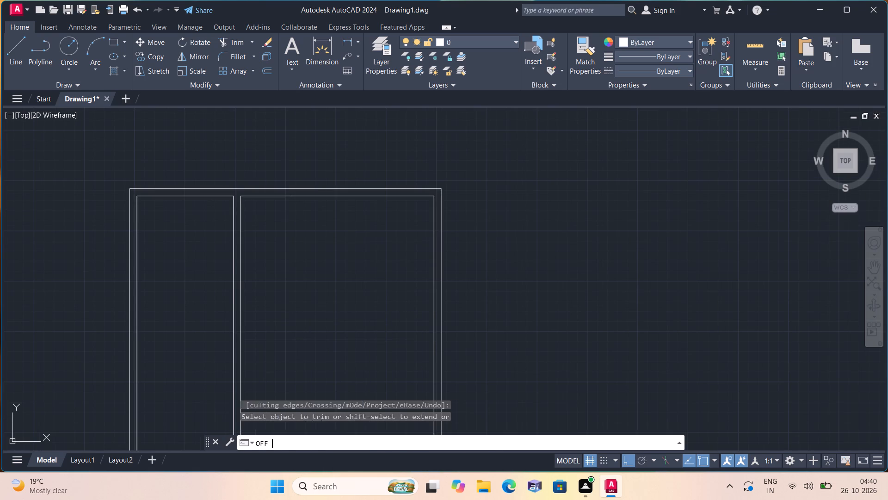
text(16')
key(space)
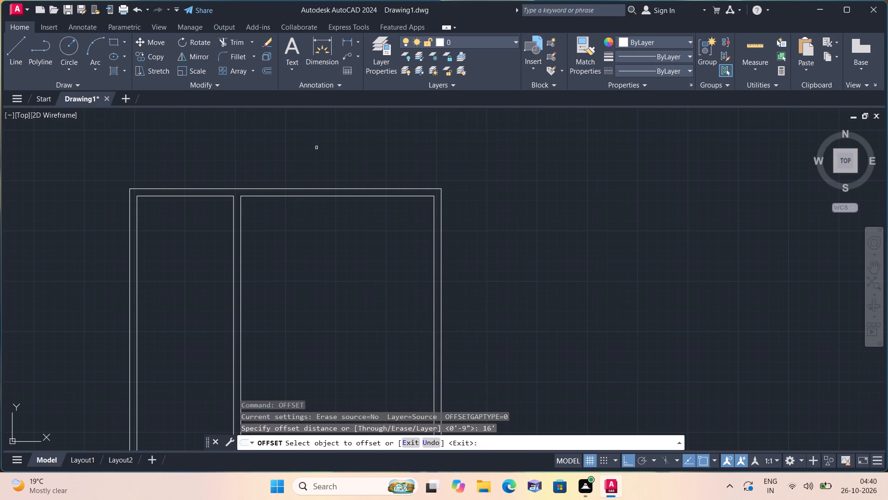
click(216, 196)
click(198, 301)
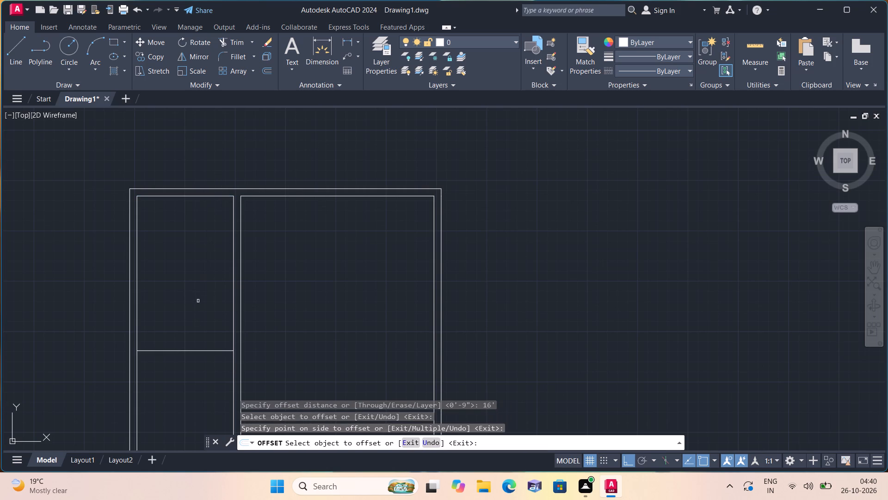
key(space)
Offset the first room's new bottom line 9" downward to form the cross wall thickness.
key(space)
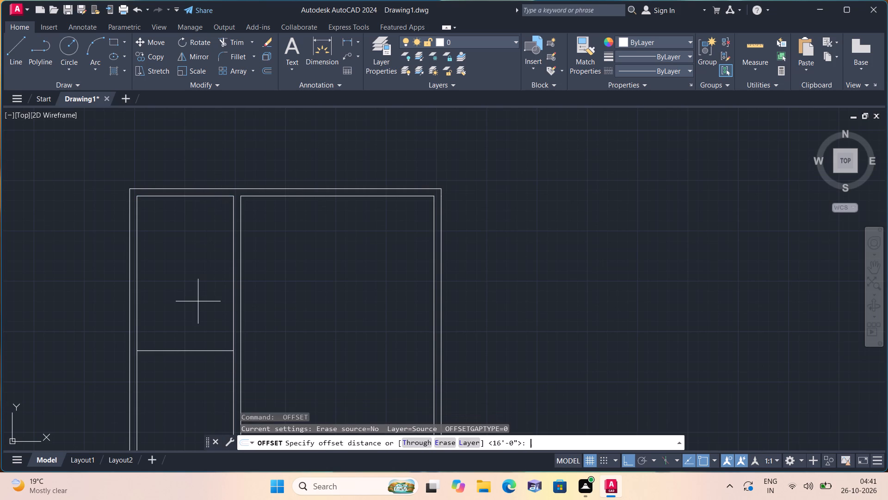
text(9")
key(space)
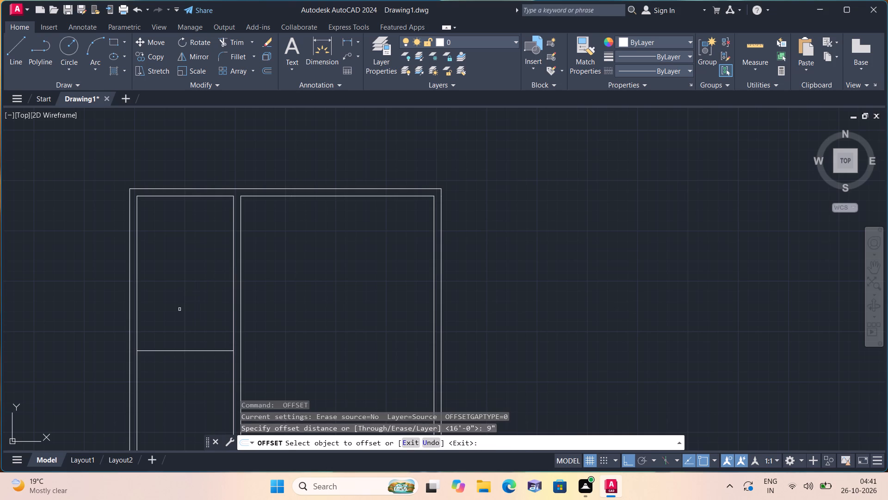
drag(168, 351, 166, 361)
click(164, 380)
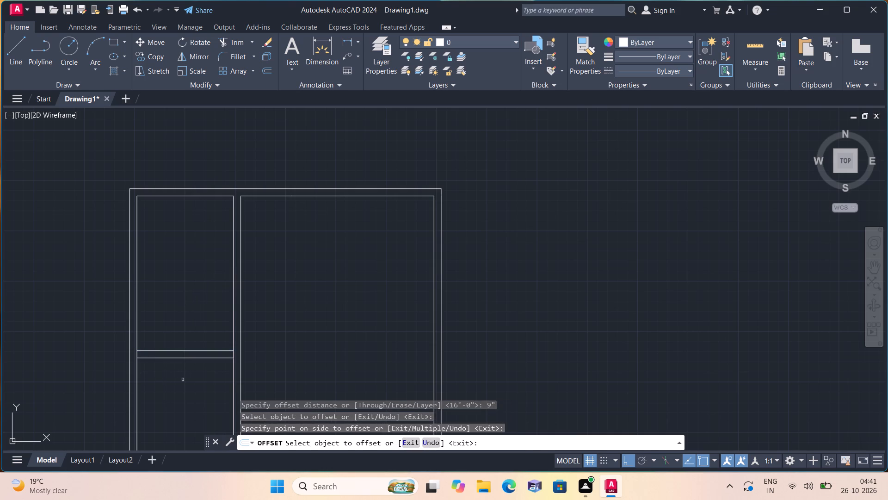
middle_drag(174, 341, 203, 212)
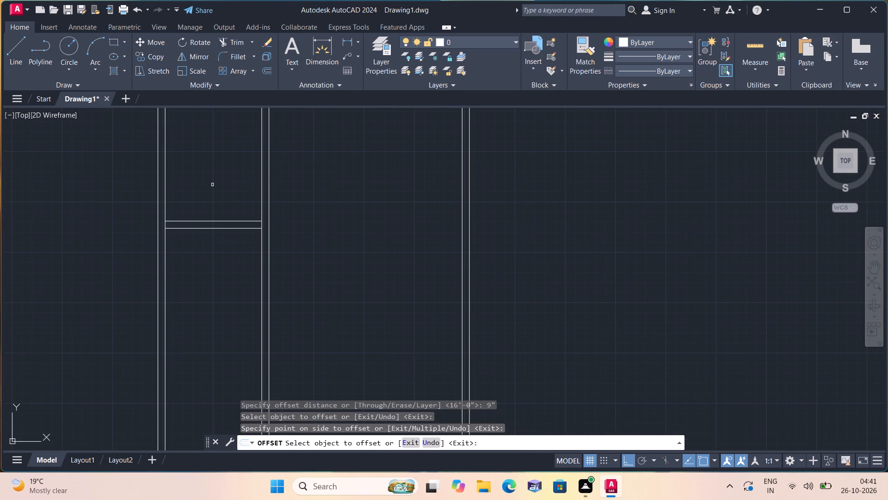
key(space)
Offset the cross wall's lower face 10' downward to set the length of the next room in the narrow bay.
key(space)
text(10)
key(apostrophe)
key(space)
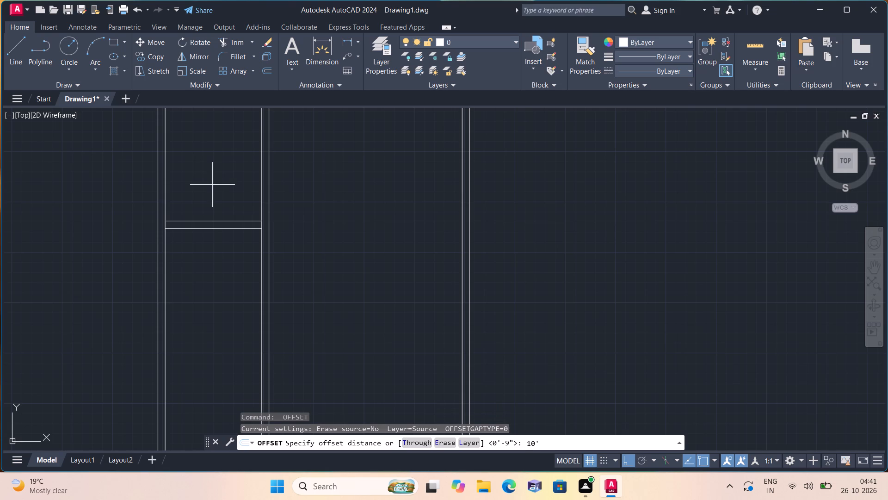
click(227, 231)
drag(227, 231, 226, 236)
click(225, 231)
click(225, 228)
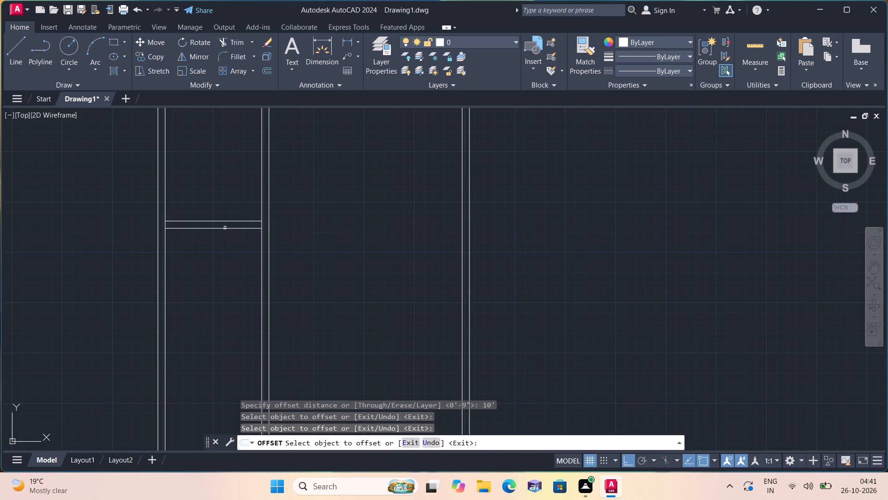
click(207, 281)
scroll(207, 280, down, 1)
middle_drag(207, 280, 187, 196)
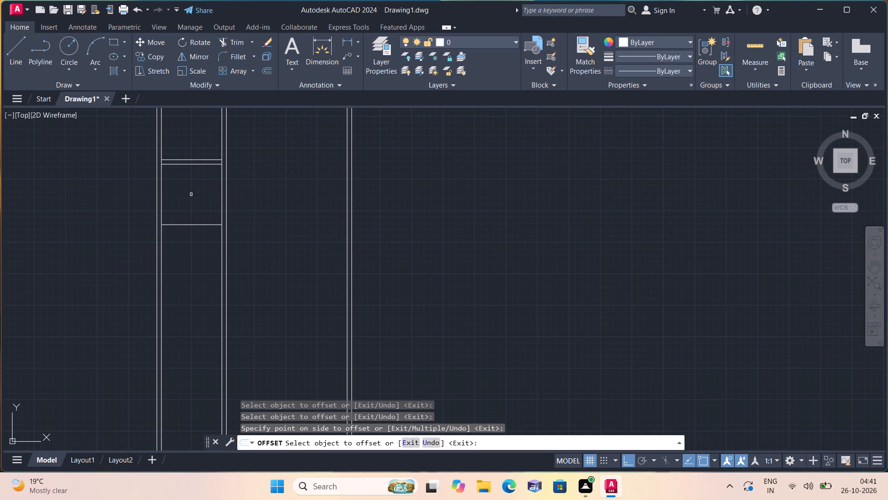
key(space)
Offset that room's bottom line 9" downward to form the second cross wall's thickness.
key(space)
text(9")
key(space)
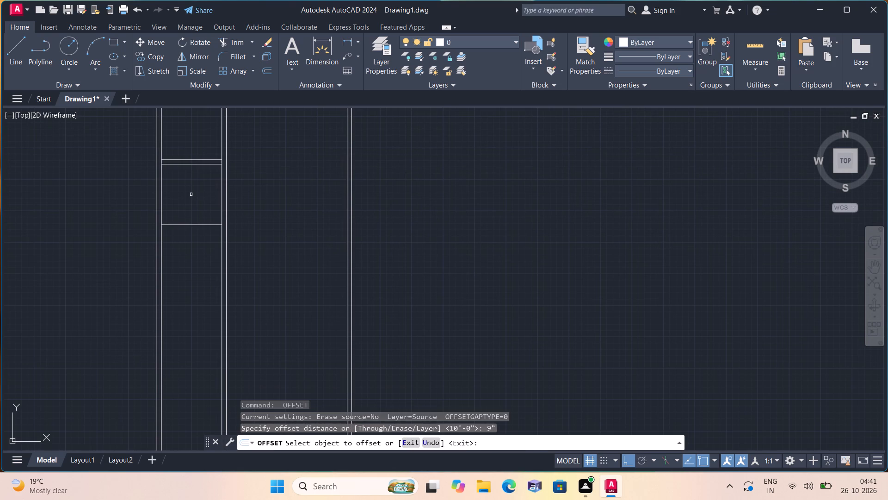
click(198, 224)
click(191, 288)
scroll(191, 285, down, 1)
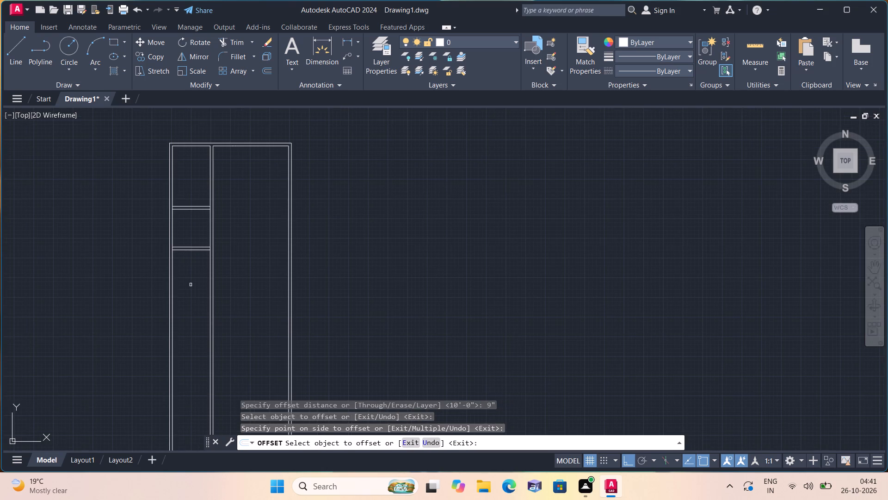
key(space)
Offset the second cross wall's lower face 10' downward to set the third room's length in the narrow bay.
key(space)
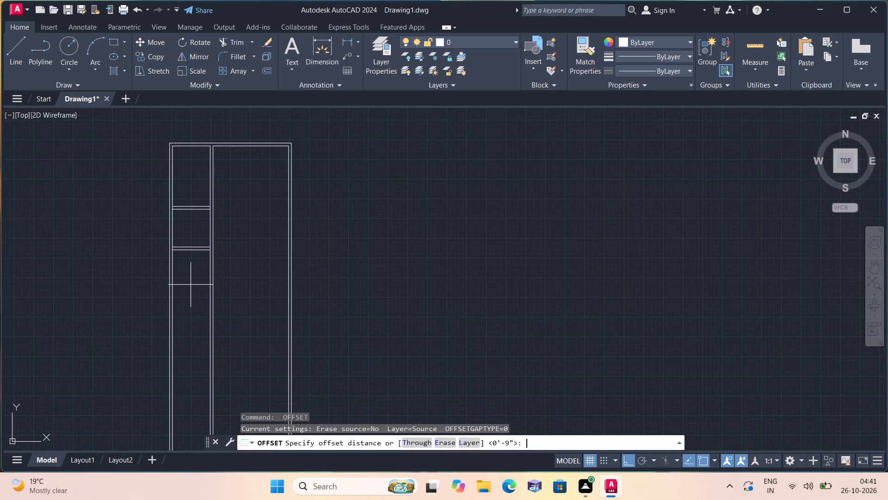
text(10')
key(space)
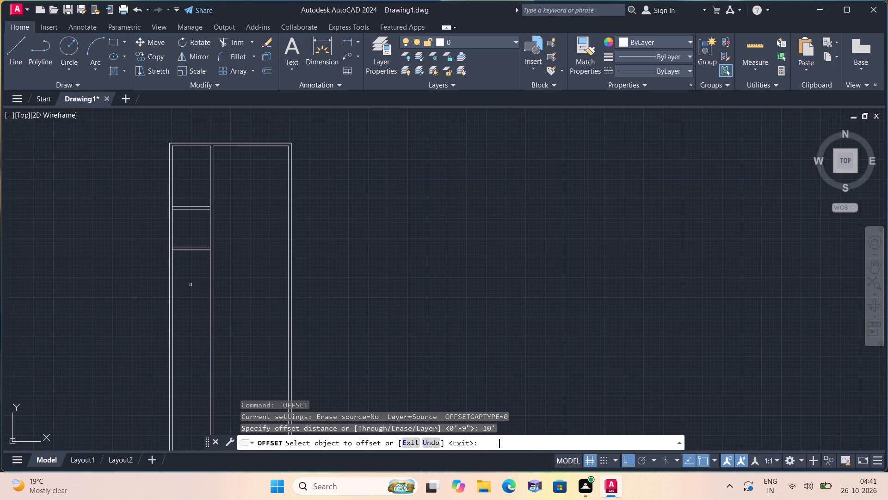
scroll(197, 277, up, 1)
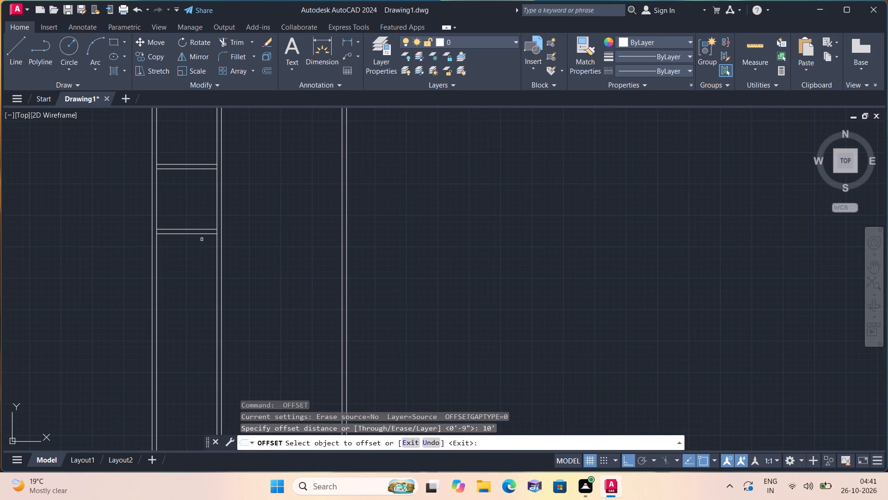
click(203, 234)
click(190, 366)
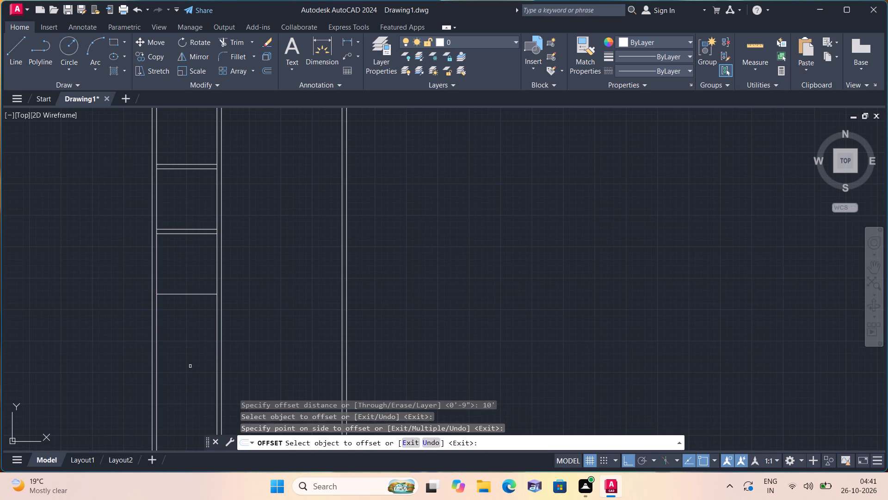
Offset the third room's bottom line 9" downward to form the bottom wall thickness of the narrow bay.
key(space)
key(space)
text(9")
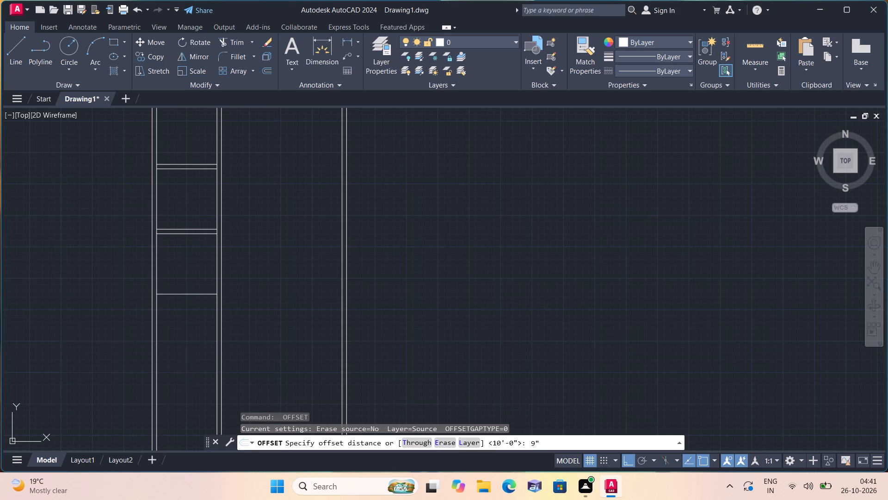
key(space)
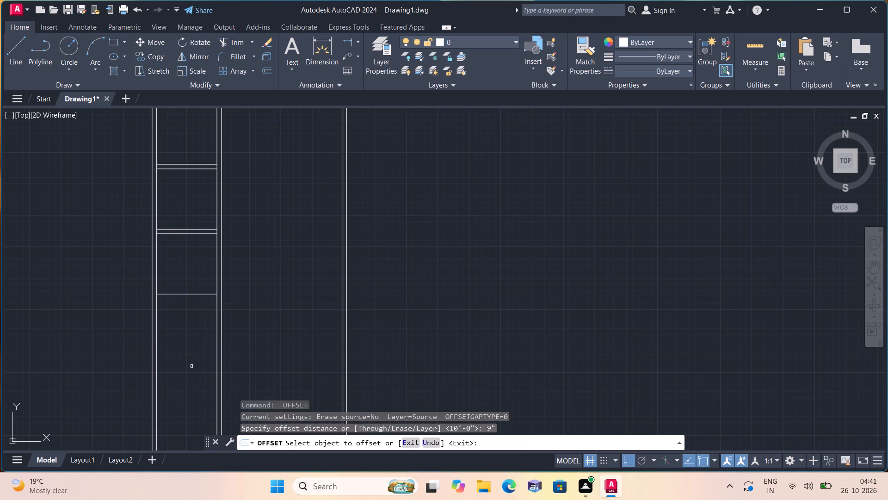
click(188, 296)
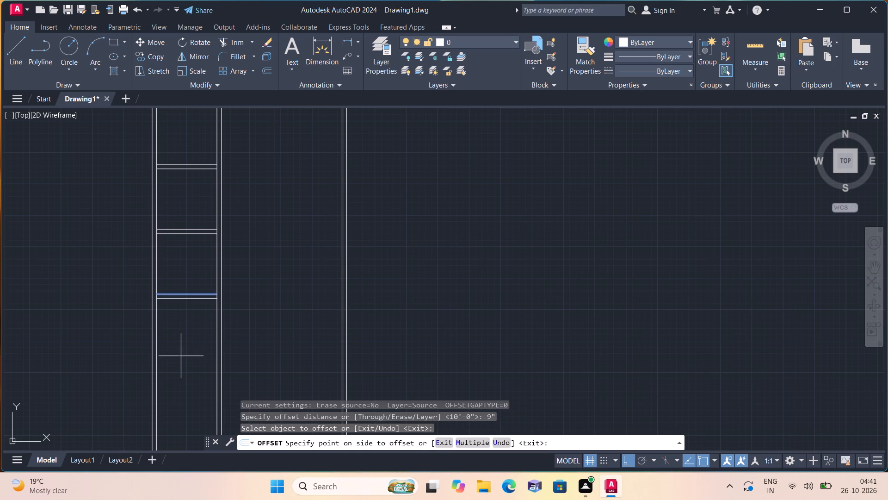
click(181, 356)
key(Escape)
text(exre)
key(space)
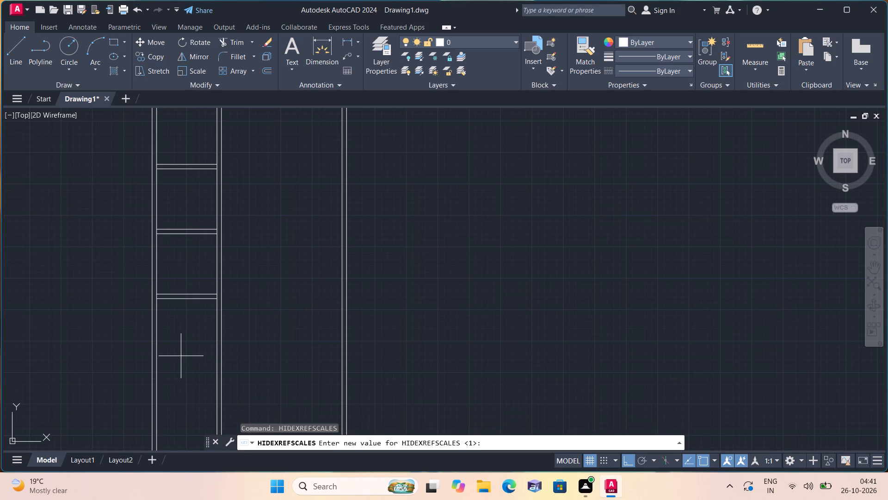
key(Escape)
Extend both ends of the bottom wall's lower line to the outer faces of the narrow bay's side walls.
text(exte)
key(space)
scroll(164, 309, up, 2)
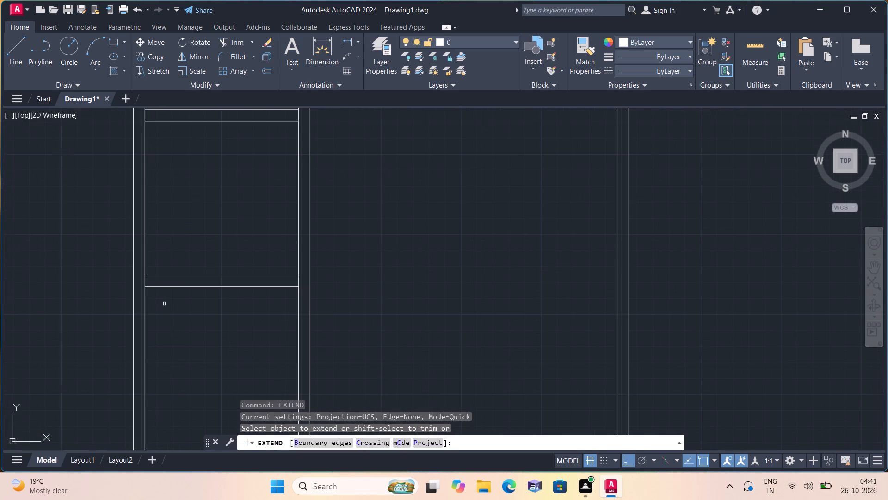
click(155, 285)
click(149, 297)
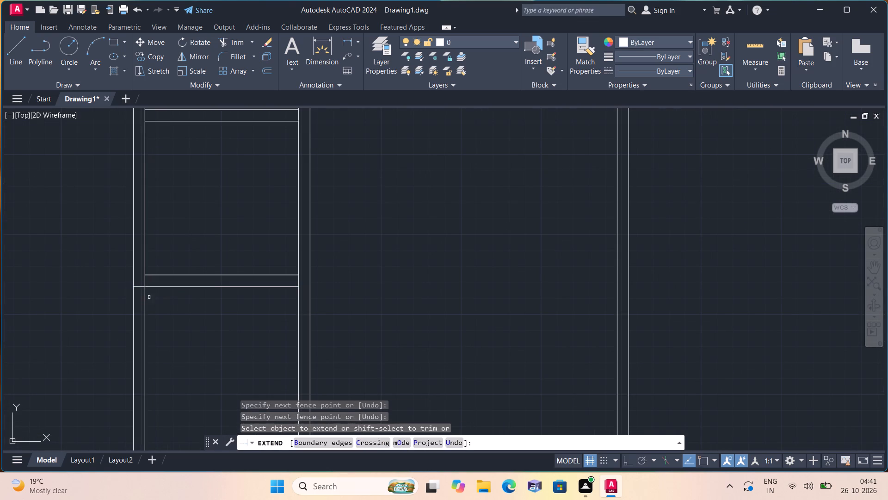
click(295, 287)
scroll(239, 337, down, 1)
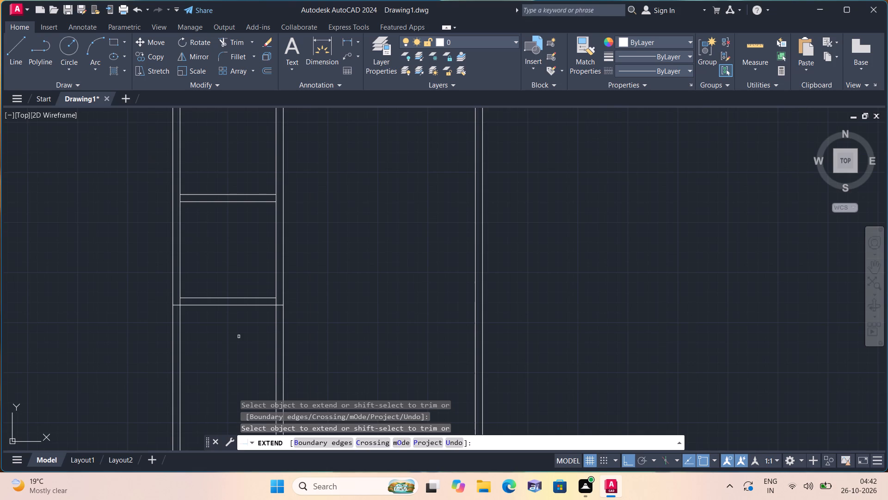
key(space)
Trim away the narrow bay's vertical wall lines that run below the bottom wall.
text(trim)
key(space)
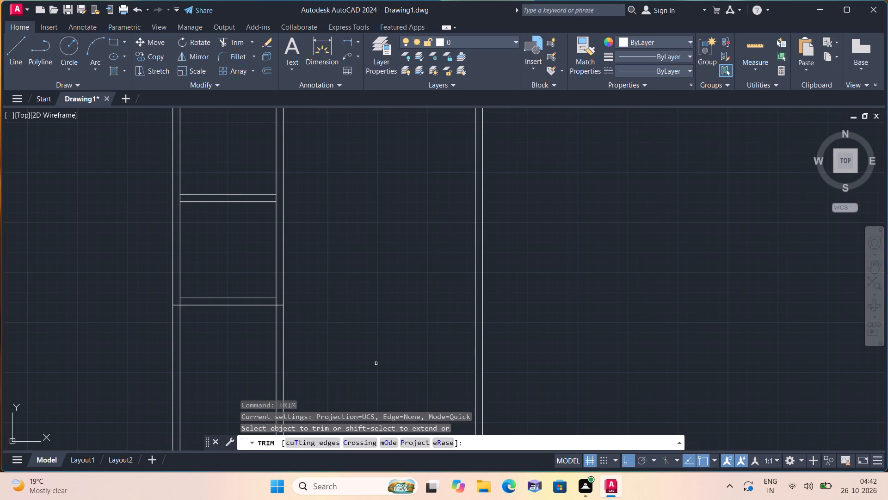
drag(338, 343, 134, 340)
scroll(134, 341, down, 2)
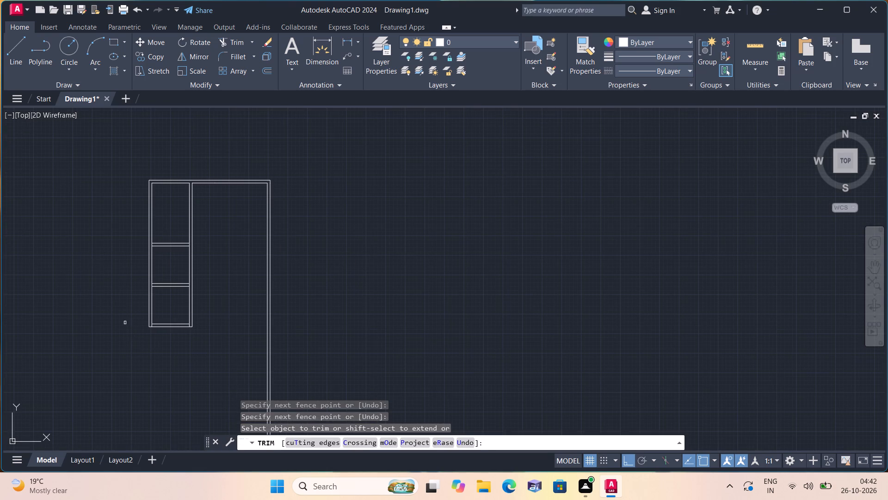
click(125, 324)
click(112, 347)
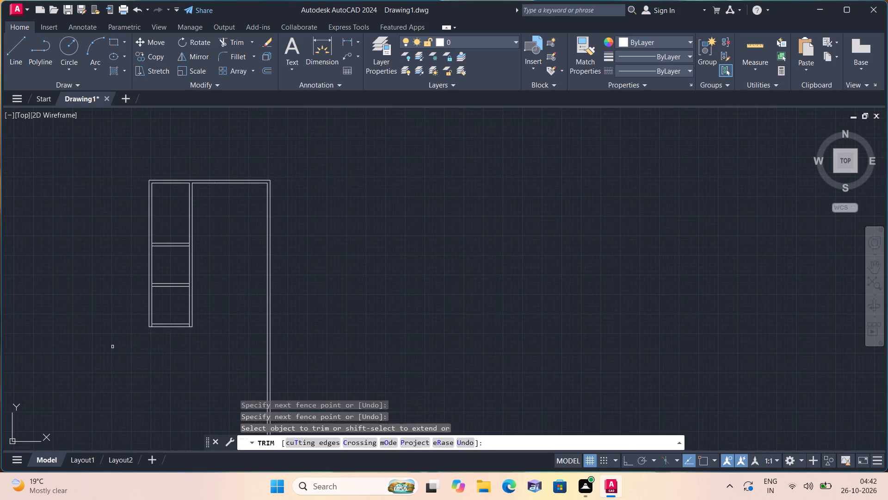
Trim the inner vertical line stubs within the bottom wall thickness at both lower corners of the narrow bay.
scroll(143, 335, up, 2)
click(165, 313)
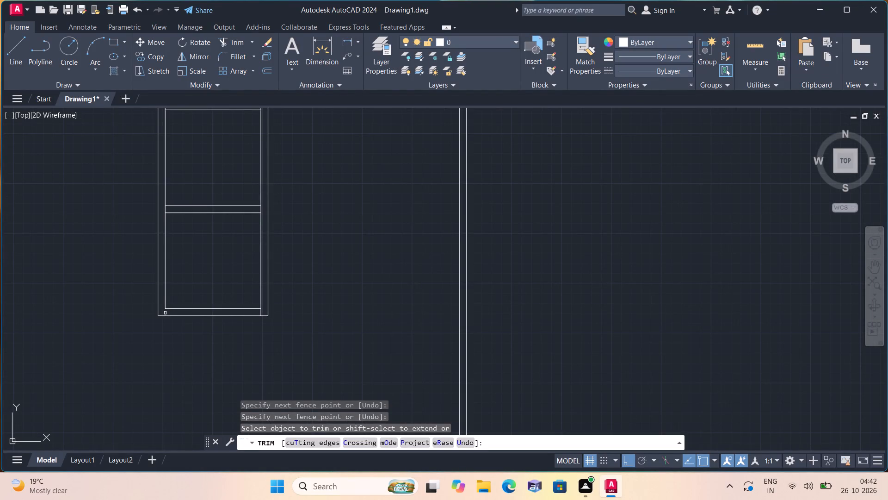
click(260, 312)
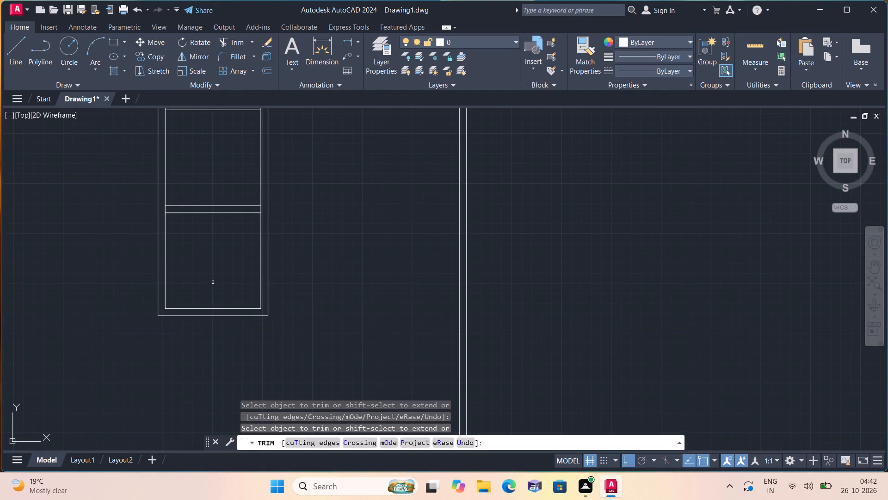
Trim the inner side-wall line within both cross walls on the narrow bay's left side and the upper cross wall on its right.
scroll(191, 259, up, 1)
middle_drag(187, 269, 179, 412)
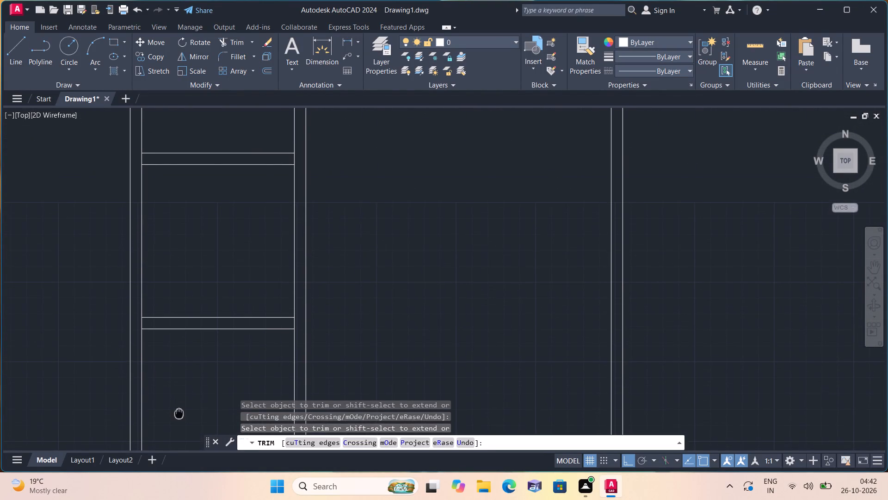
middle_drag(179, 412, 179, 412)
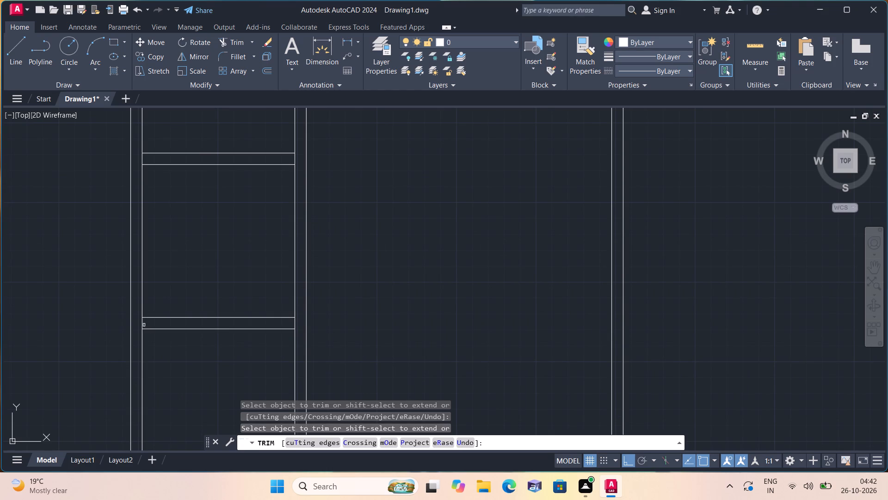
click(142, 325)
scroll(158, 348, down, 1)
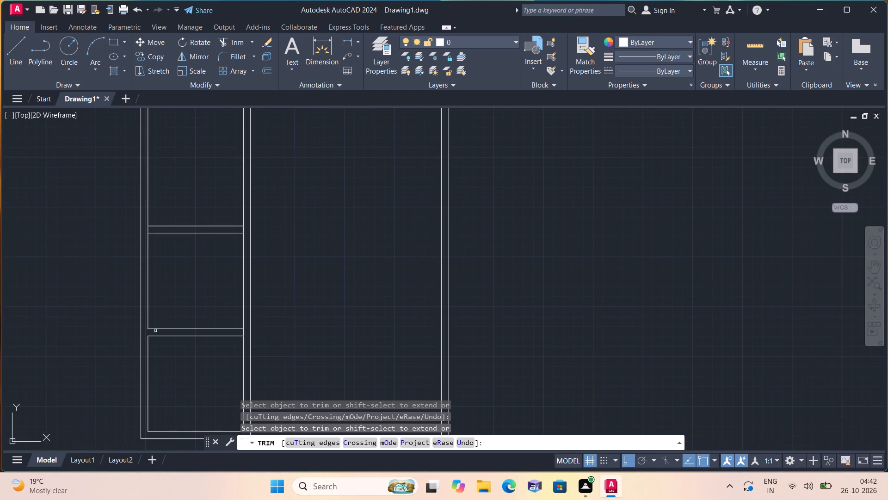
scroll(154, 225, up, 2)
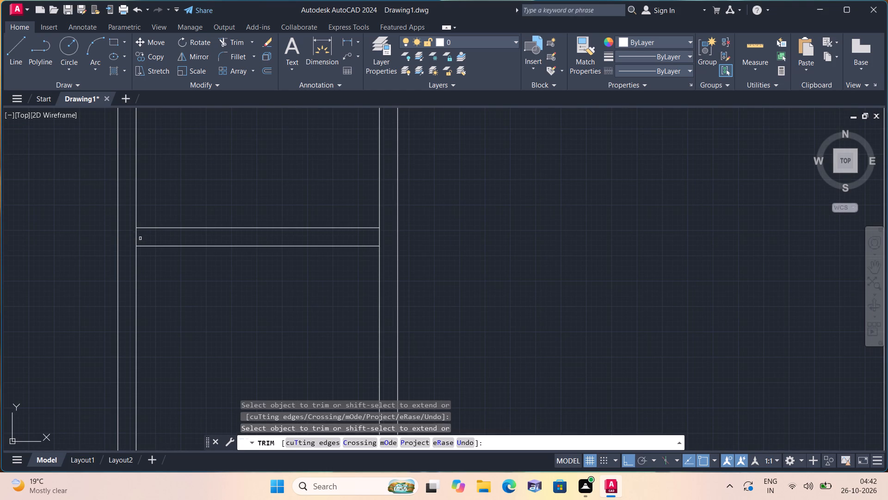
click(136, 237)
scroll(136, 237, down, 1)
middle_drag(135, 242, 124, 251)
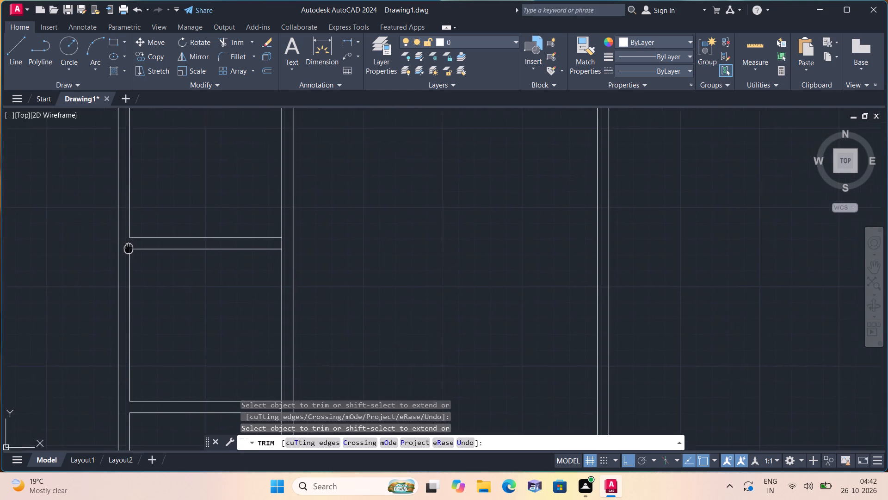
middle_drag(124, 251, 121, 253)
scroll(122, 253, down, 2)
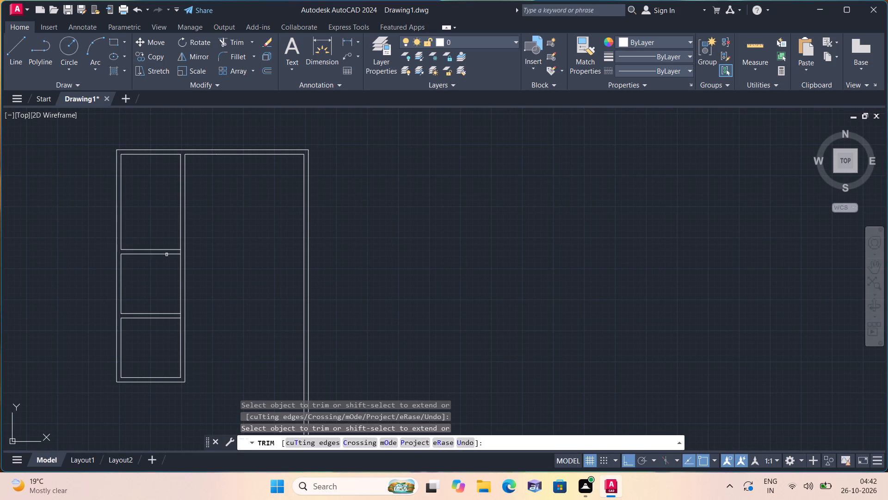
middle_drag(242, 312, 202, 226)
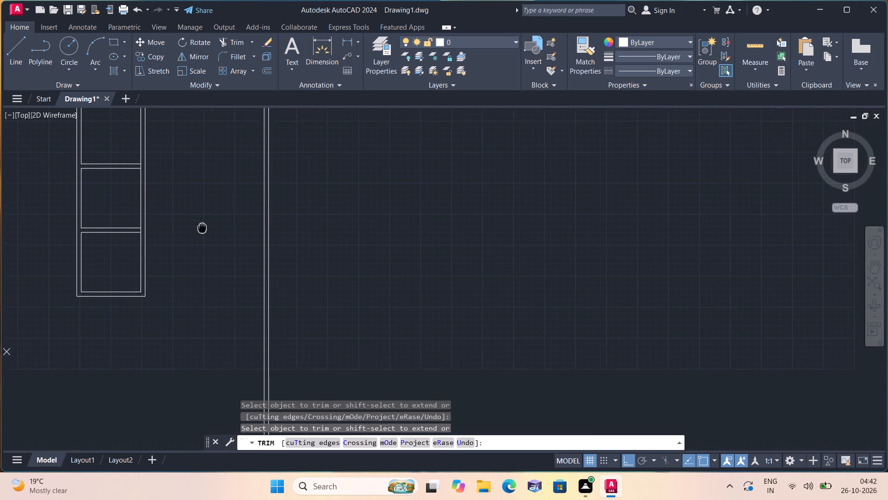
middle_drag(202, 226, 201, 222)
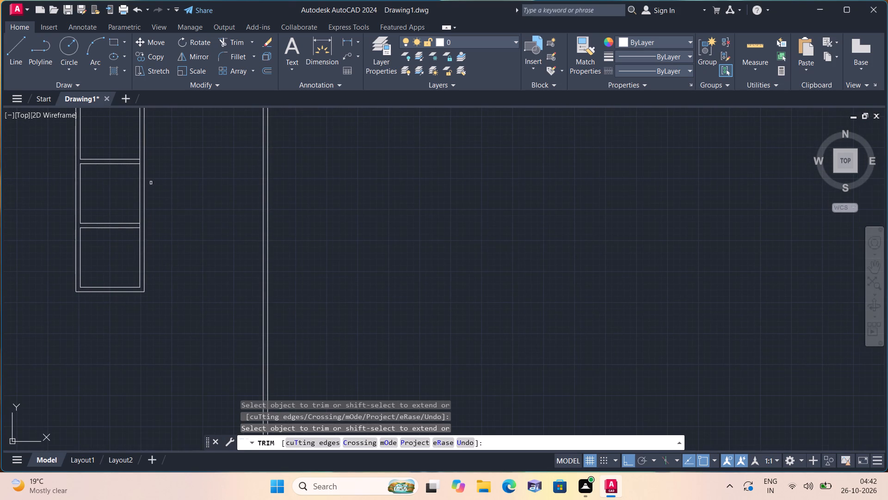
scroll(134, 158, up, 3)
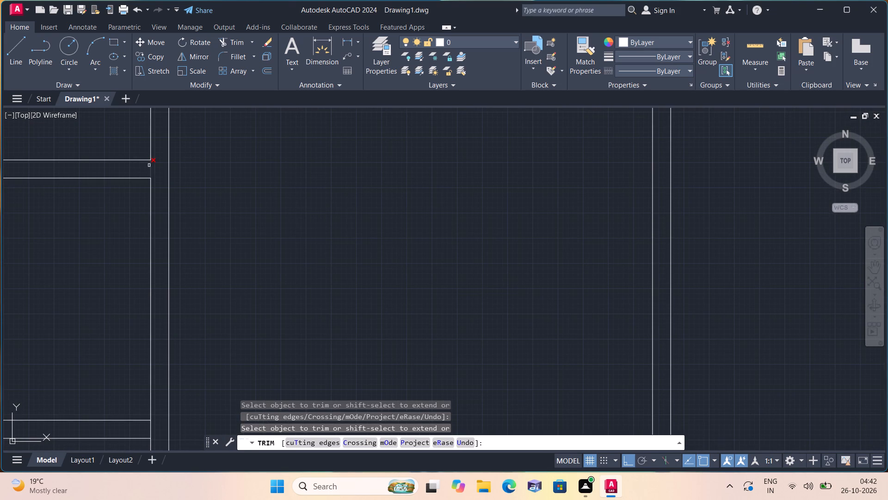
click(149, 165)
scroll(149, 165, down, 4)
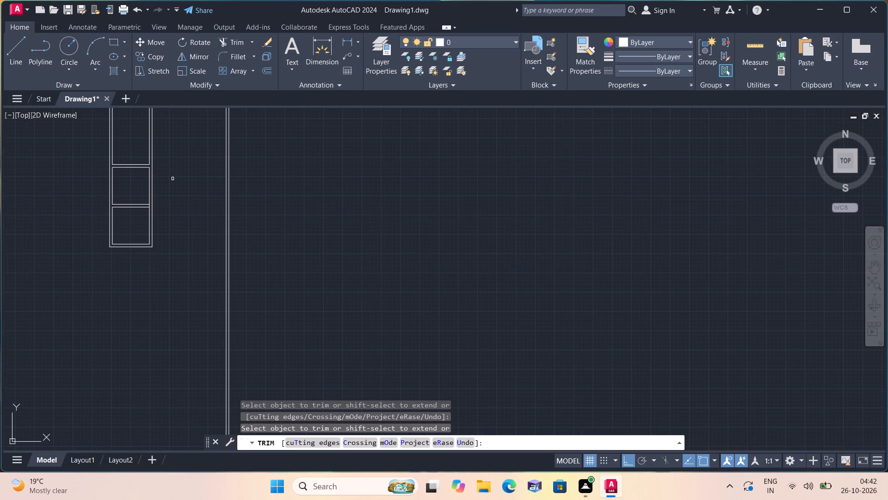
scroll(173, 172, up, 1)
scroll(172, 184, down, 1)
middle_drag(172, 185, 210, 275)
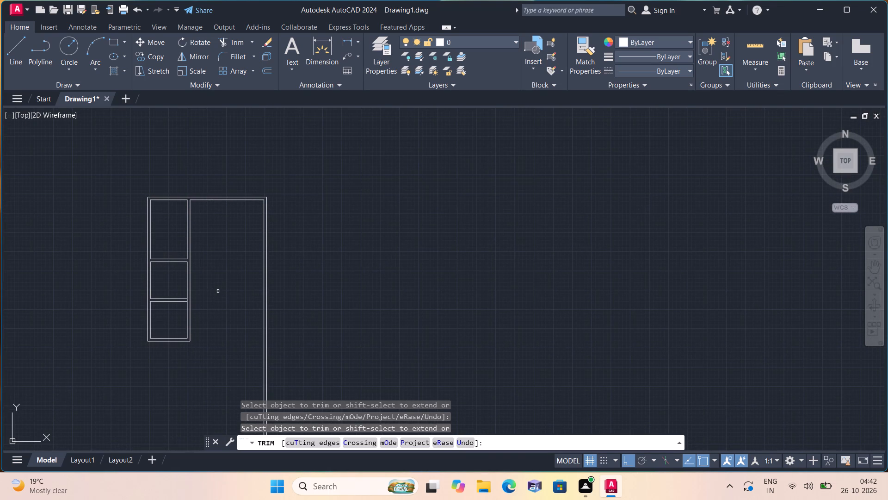
key(space)
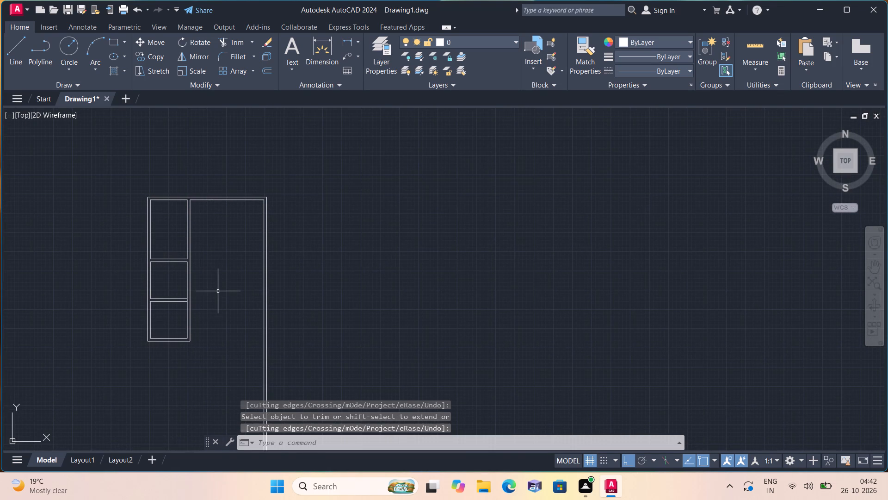
Offset the outer face of the narrow bay's right wall 5' to the right, into the wide bay.
key(o)
text(ff)
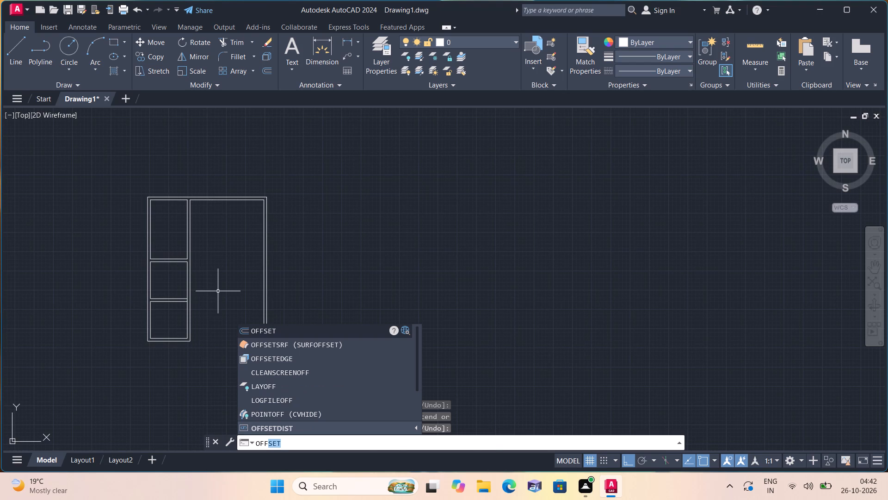
key(space)
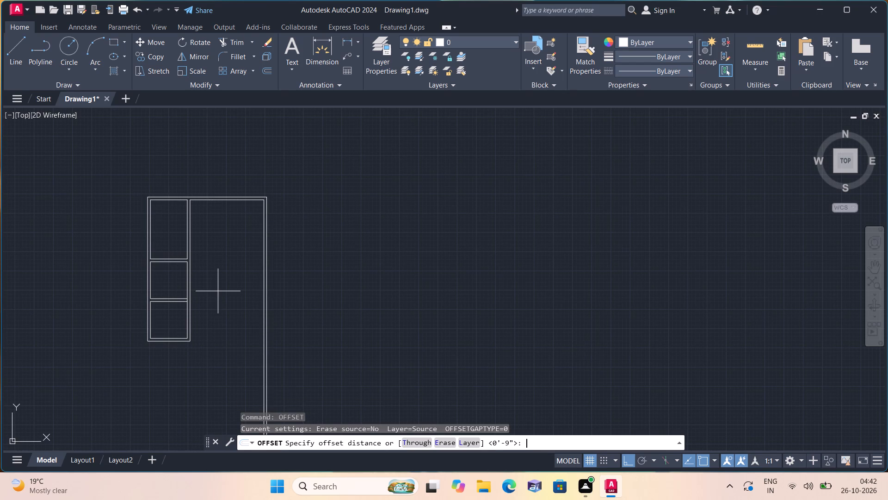
key(5)
key(apostrophe)
key(space)
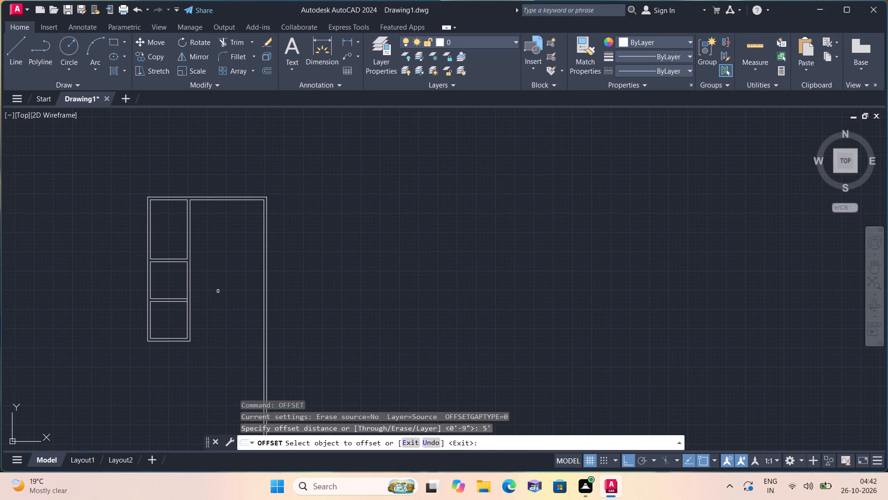
scroll(225, 267, up, 1)
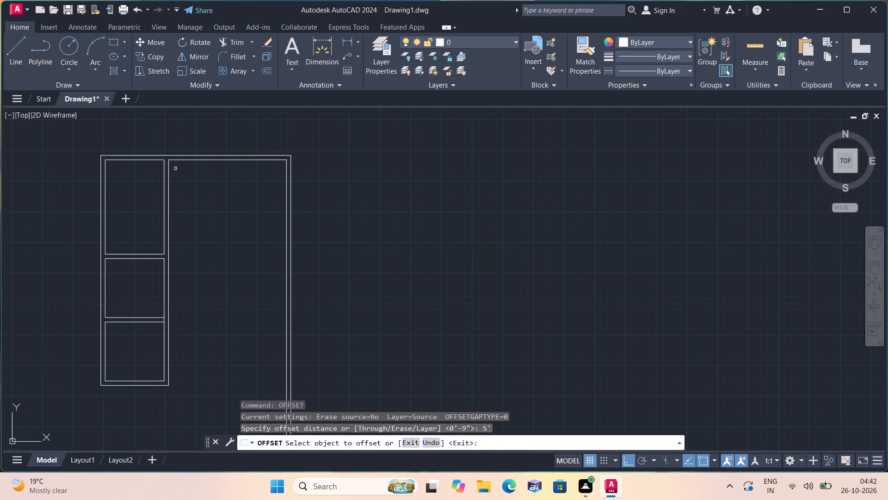
click(167, 169)
click(222, 190)
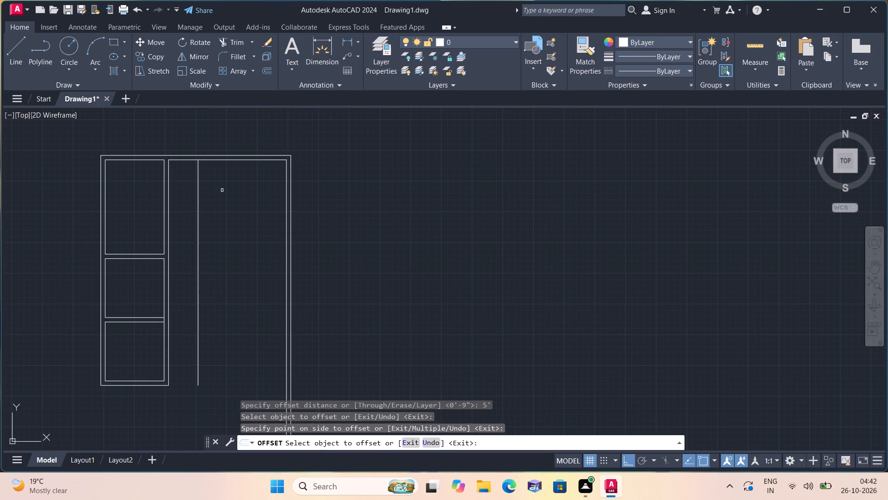
key(space)
Offset the new vertical line in the wide bay 4.5" to the right to form a thin partition wall.
key(space)
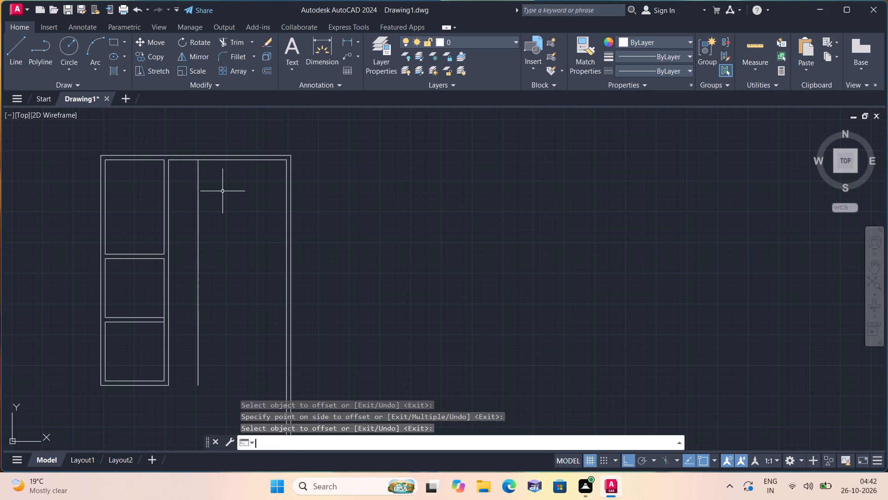
text(4.5")
key(space)
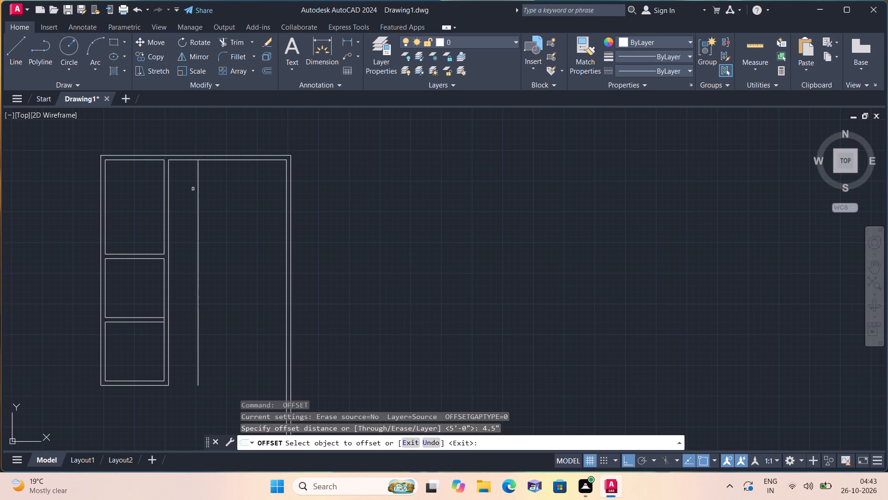
click(200, 190)
click(197, 187)
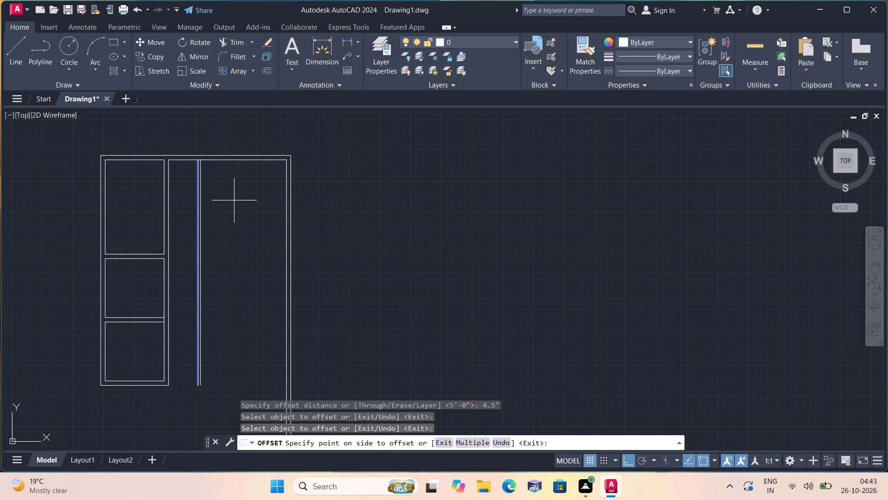
click(234, 200)
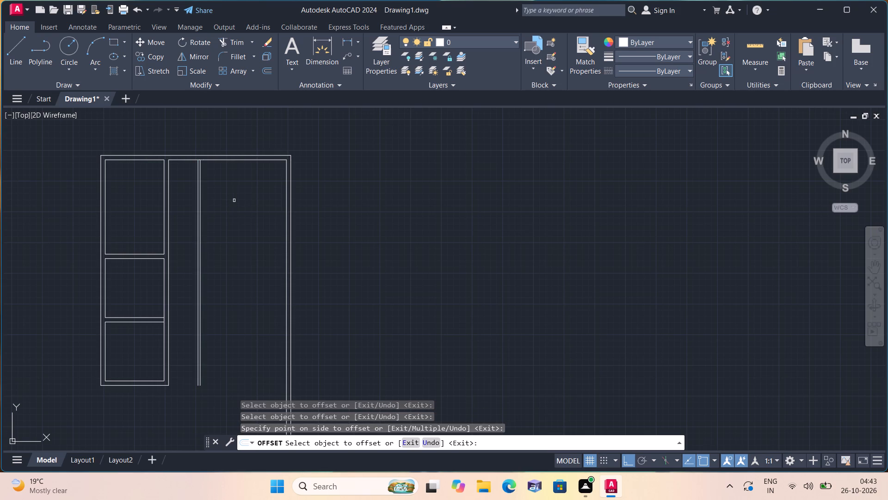
Offset the thin partition's right-hand line 10' to the right, into the wide bay.
key(space)
key(space)
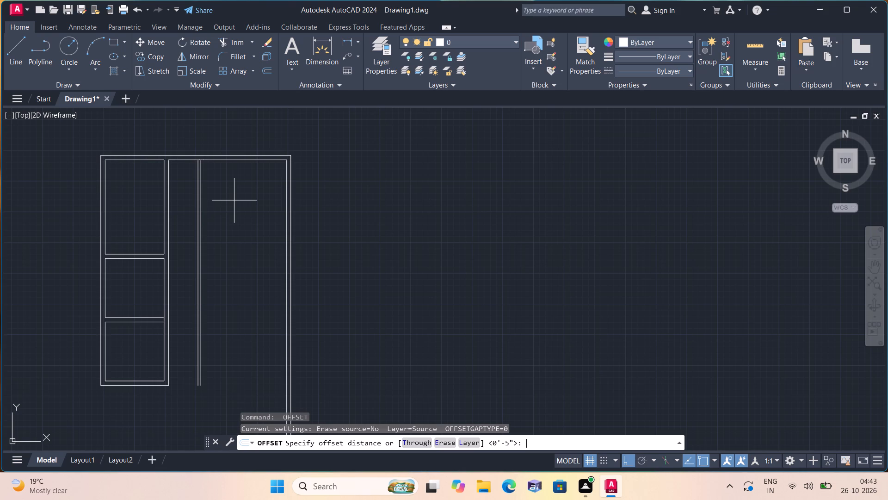
text(10)
key(apostrophe)
key(space)
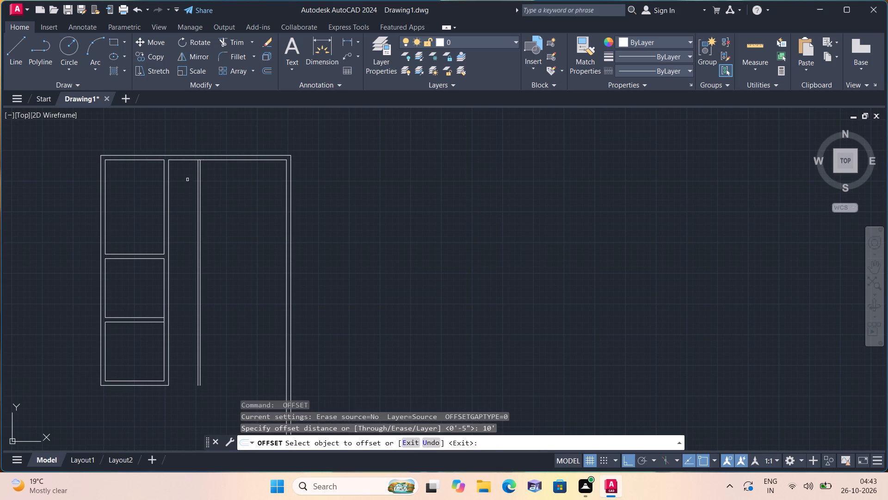
click(202, 175)
click(242, 178)
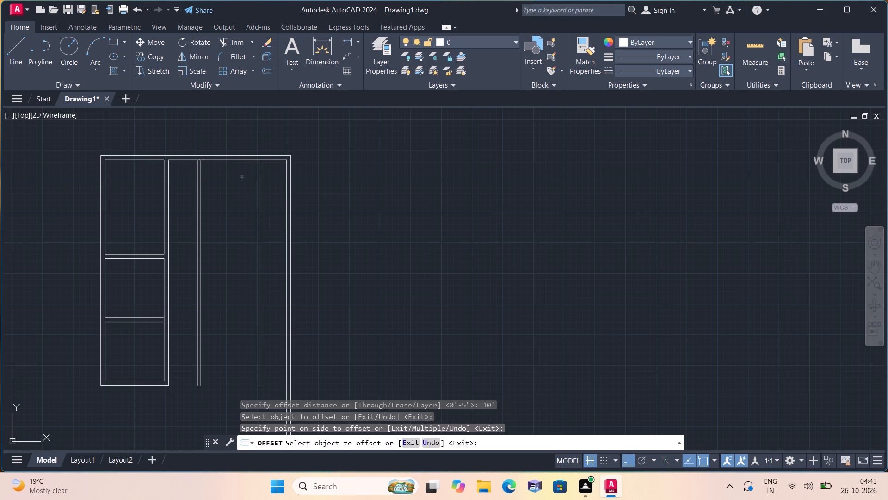
key(space)
Offset the new vertical line 4.5" to the right to form a second thin partition wall.
key(space)
text(4.5")
key(space)
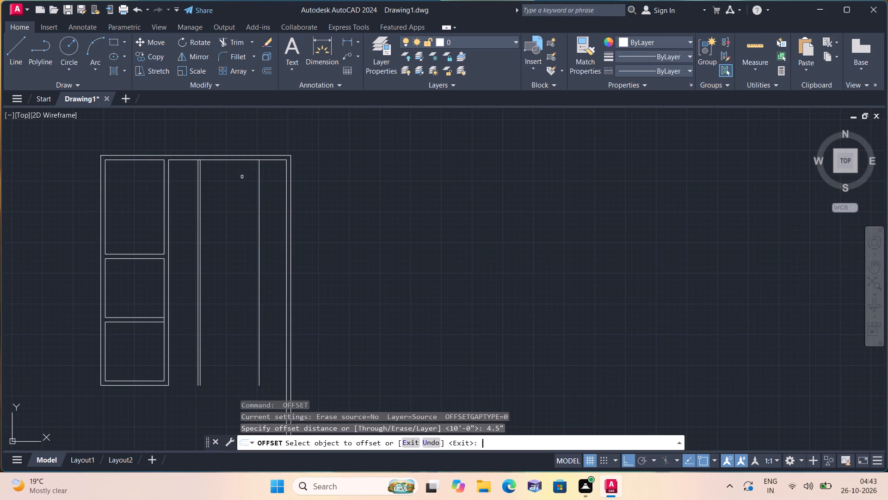
scroll(300, 198, up, 2)
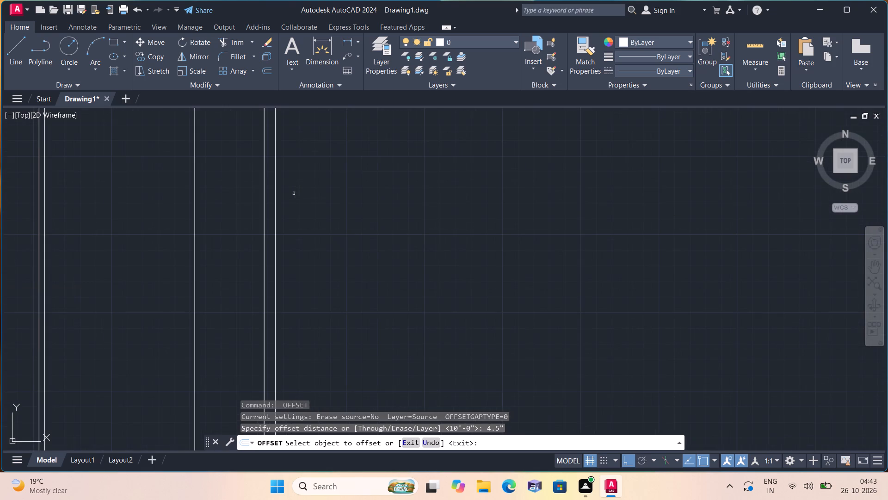
click(195, 187)
click(235, 200)
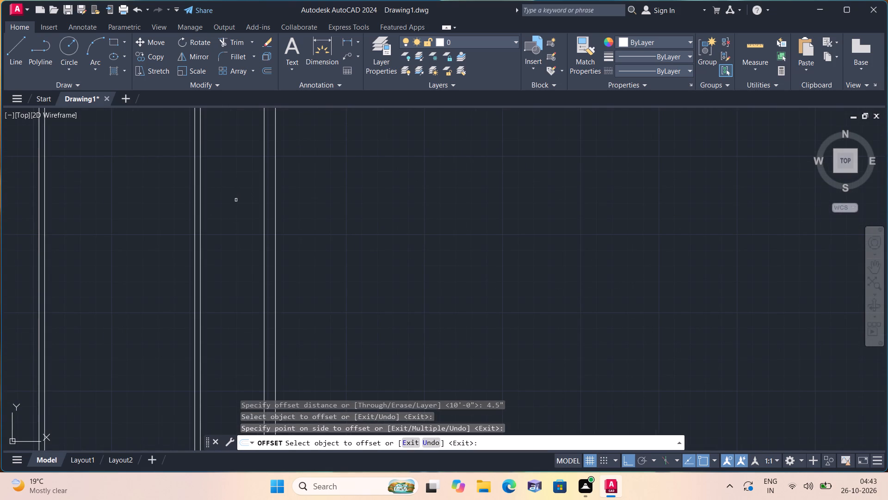
key(space)
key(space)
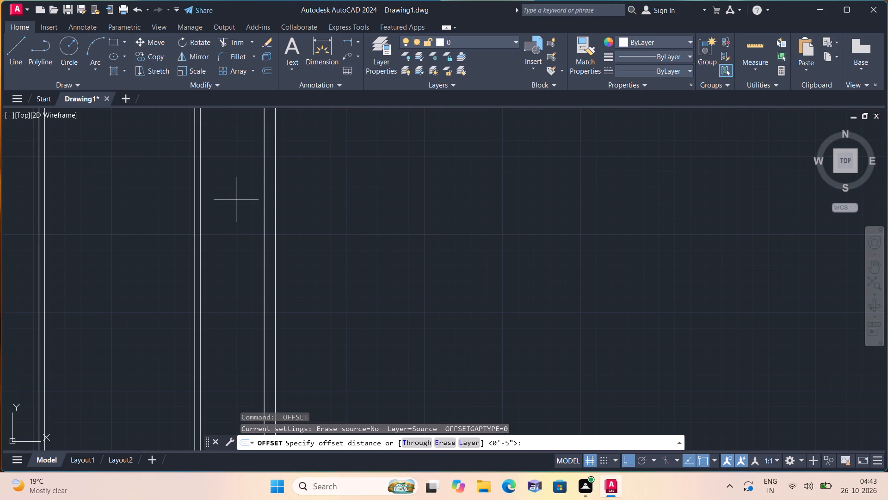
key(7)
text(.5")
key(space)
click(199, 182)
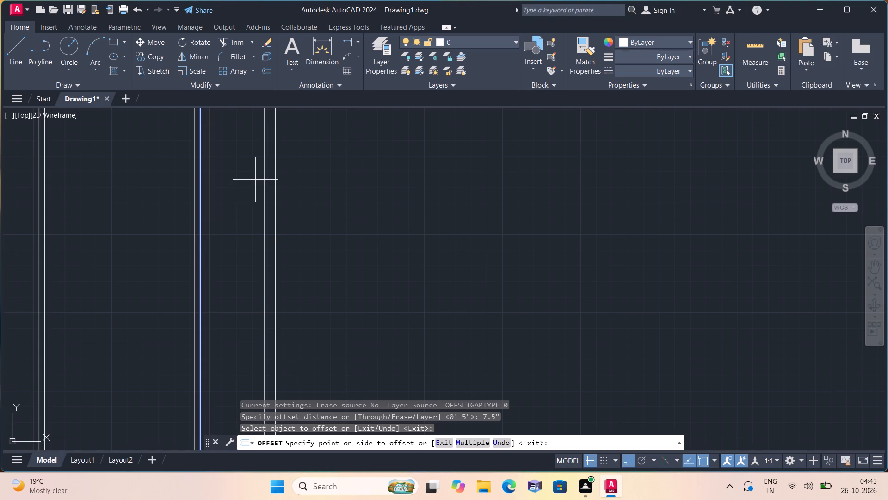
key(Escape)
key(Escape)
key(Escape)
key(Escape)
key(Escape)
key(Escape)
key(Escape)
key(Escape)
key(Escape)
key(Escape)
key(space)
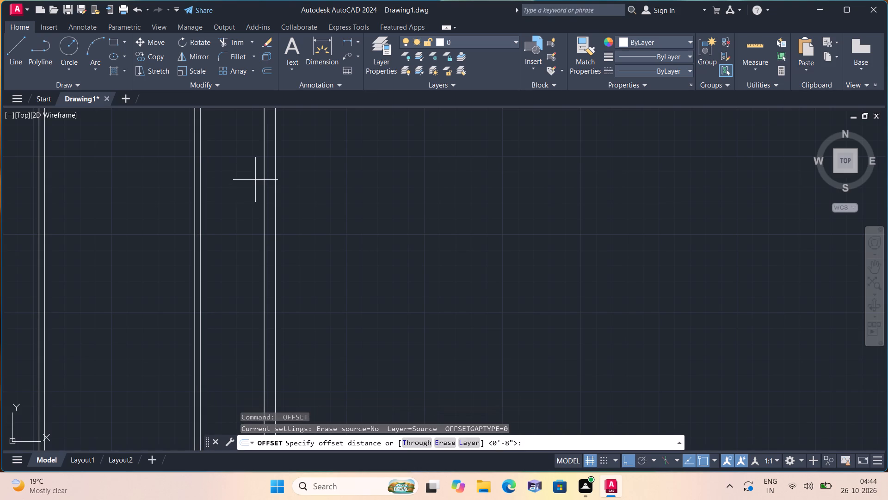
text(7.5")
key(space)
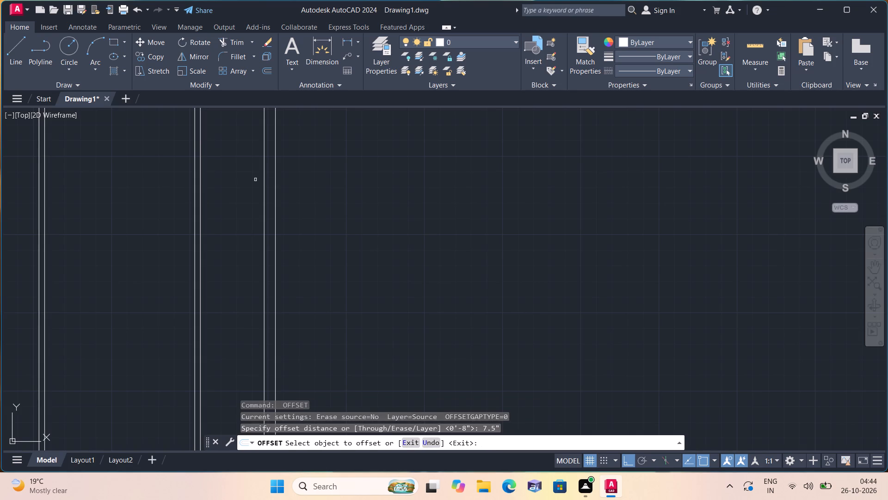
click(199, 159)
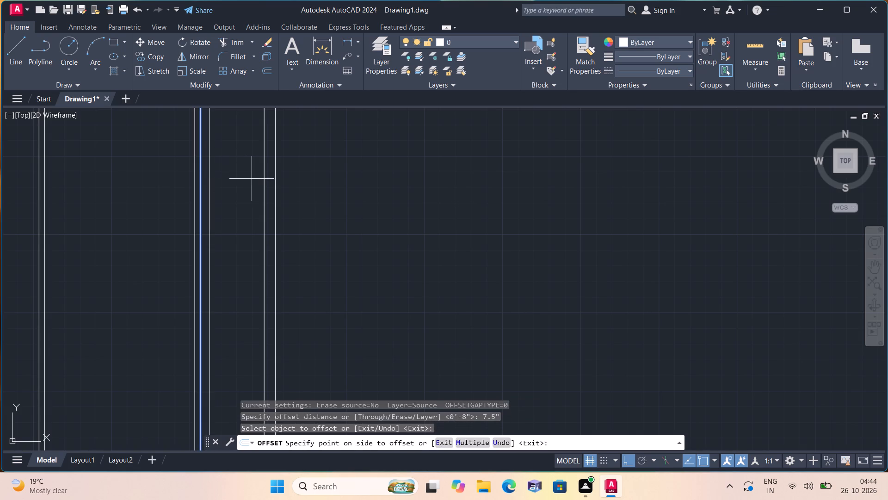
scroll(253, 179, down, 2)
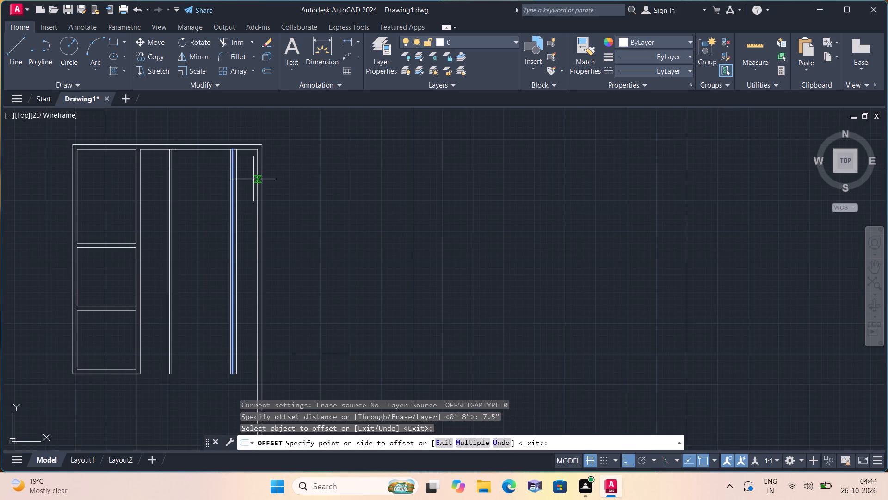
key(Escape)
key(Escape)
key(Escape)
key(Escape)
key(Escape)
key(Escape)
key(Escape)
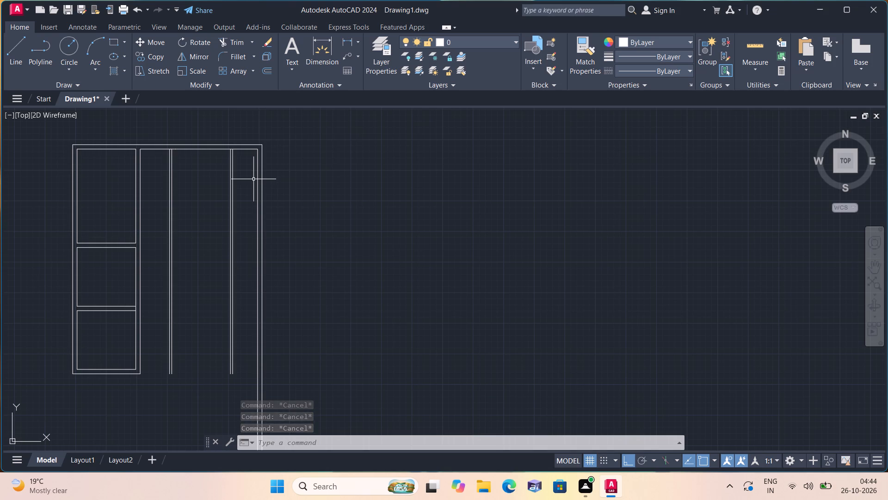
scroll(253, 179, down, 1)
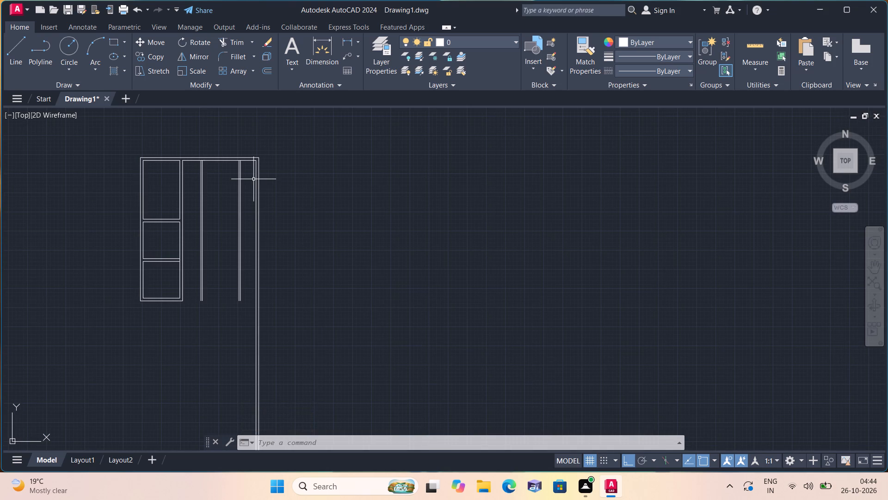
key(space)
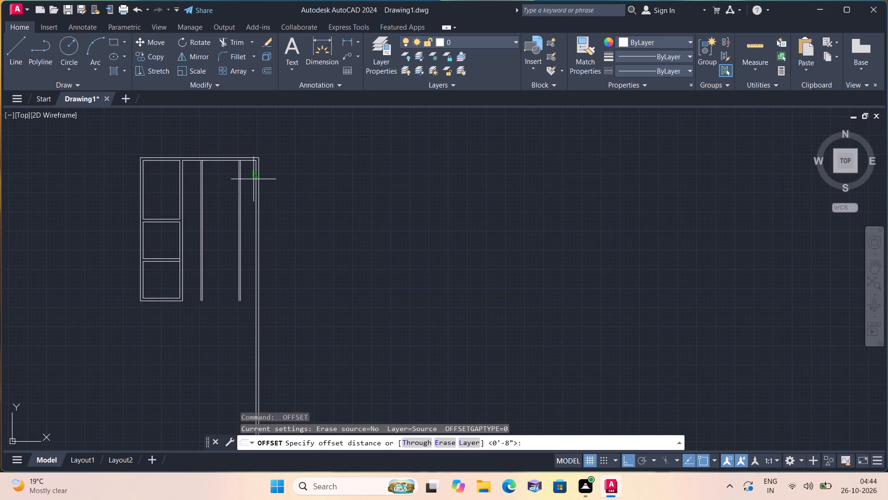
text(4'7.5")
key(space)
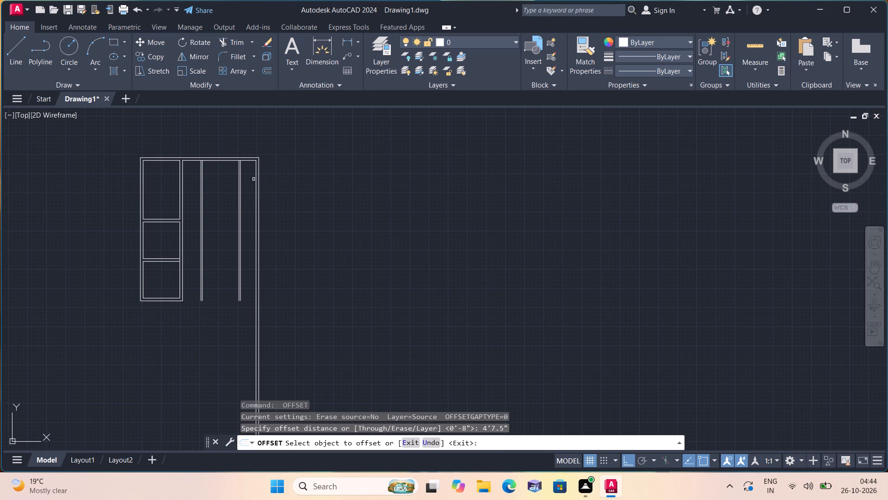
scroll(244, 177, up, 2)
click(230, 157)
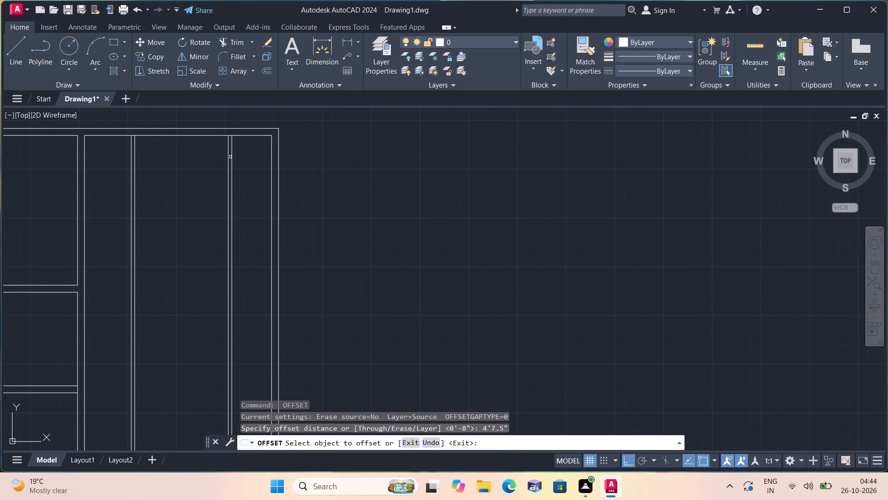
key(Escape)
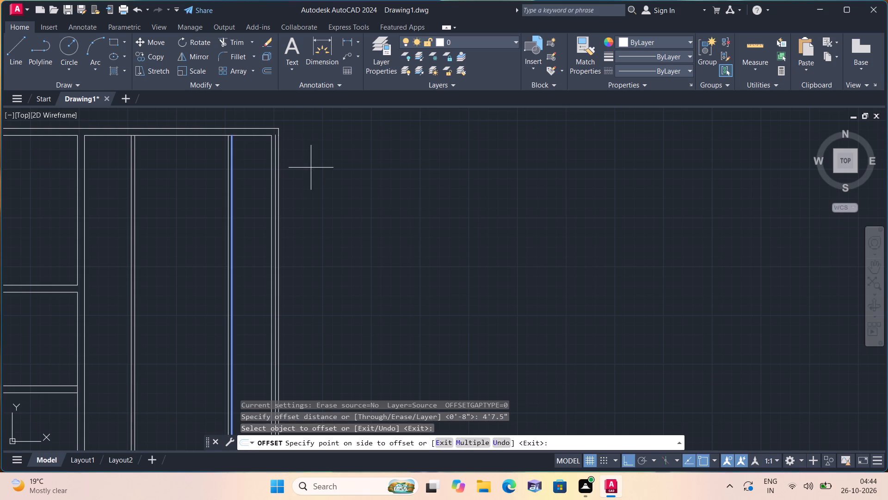
Trim the top wall's inner line between the two faces of each thin partition in the wide bay.
scroll(310, 184, down, 1)
middle_drag(220, 192, 296, 220)
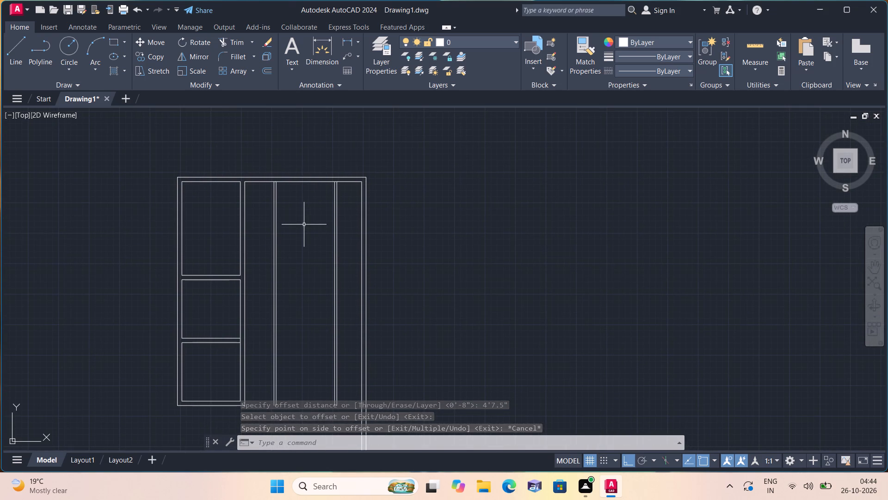
text(trim)
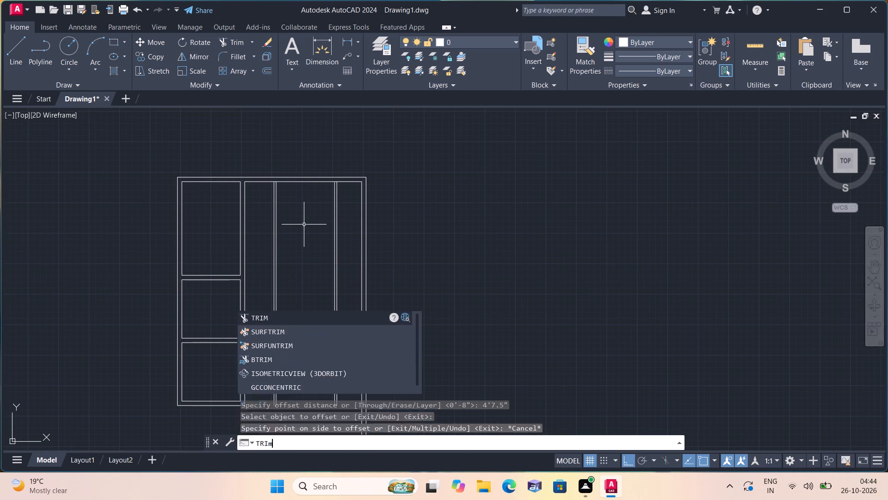
key(space)
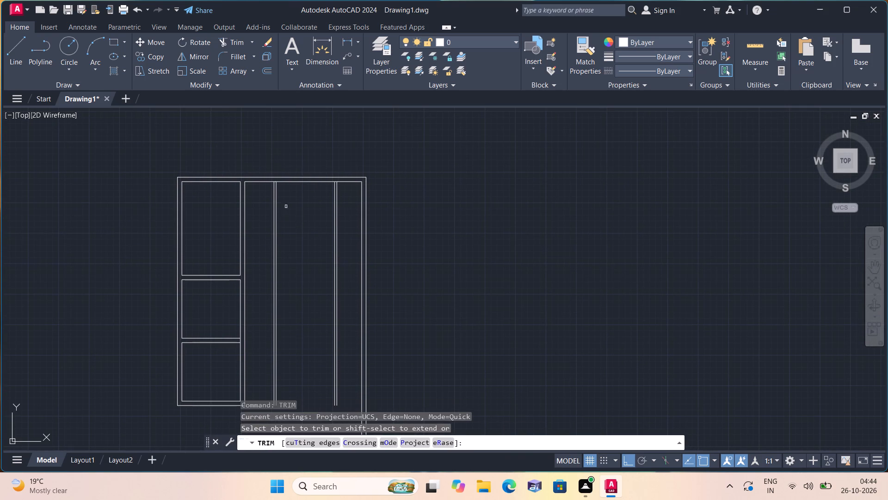
scroll(266, 177, up, 5)
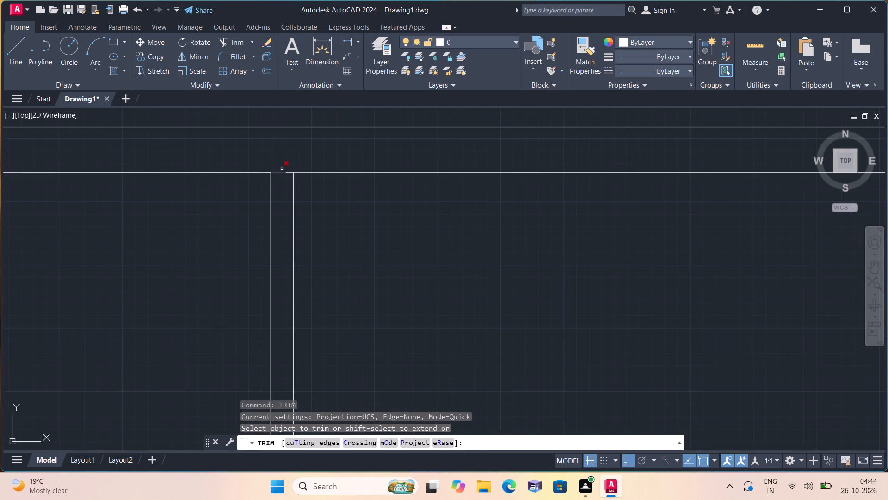
drag(282, 169, 280, 184)
scroll(278, 186, down, 4)
scroll(281, 180, up, 4)
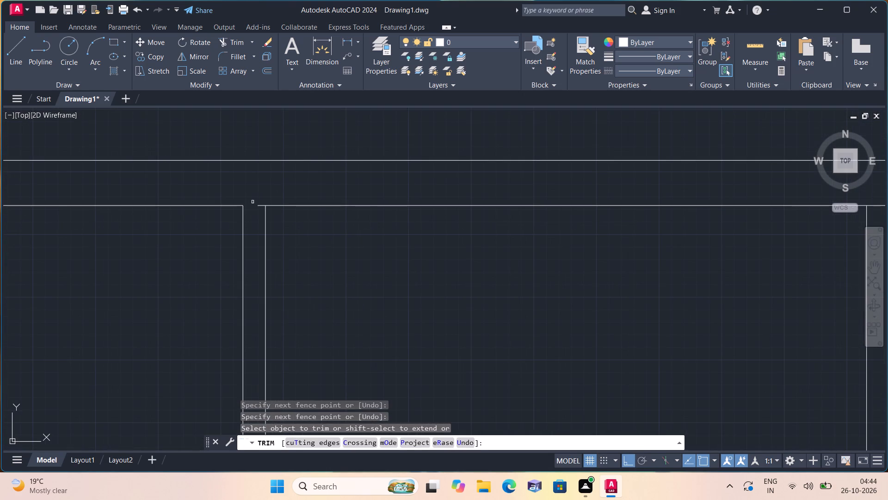
click(262, 206)
scroll(259, 192, down, 4)
scroll(375, 201, up, 1)
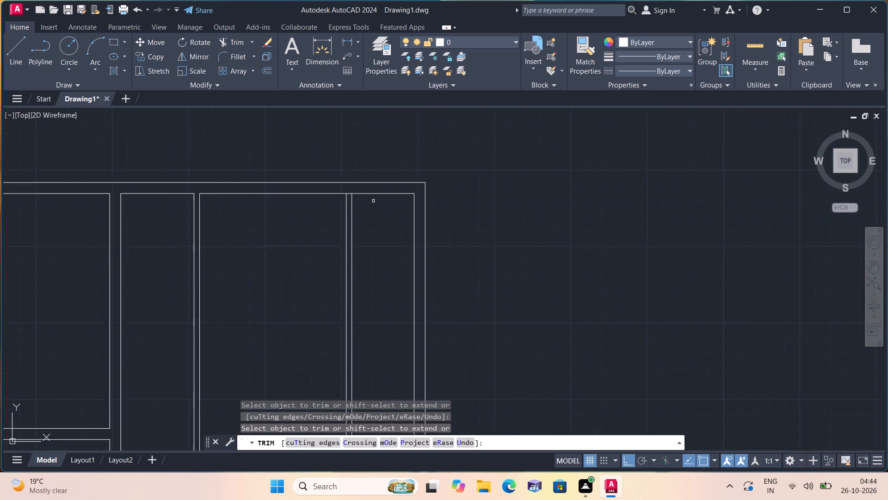
scroll(372, 201, up, 3)
drag(278, 168, 281, 181)
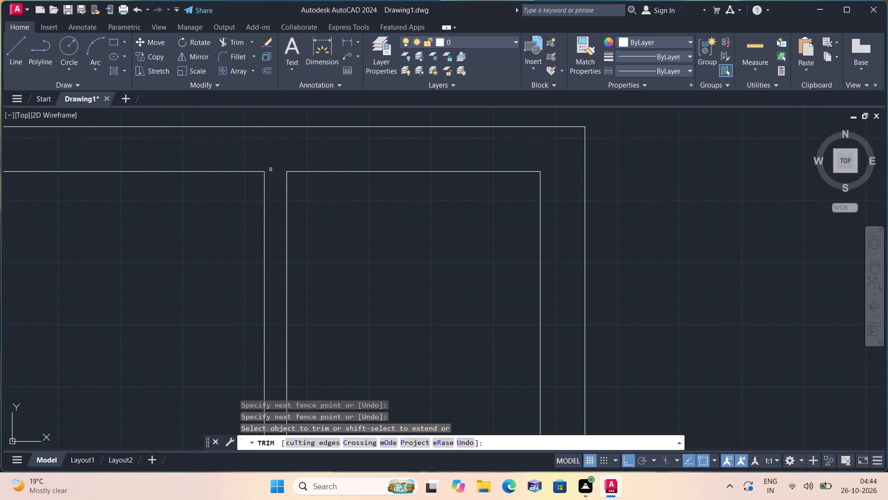
scroll(277, 196, down, 3)
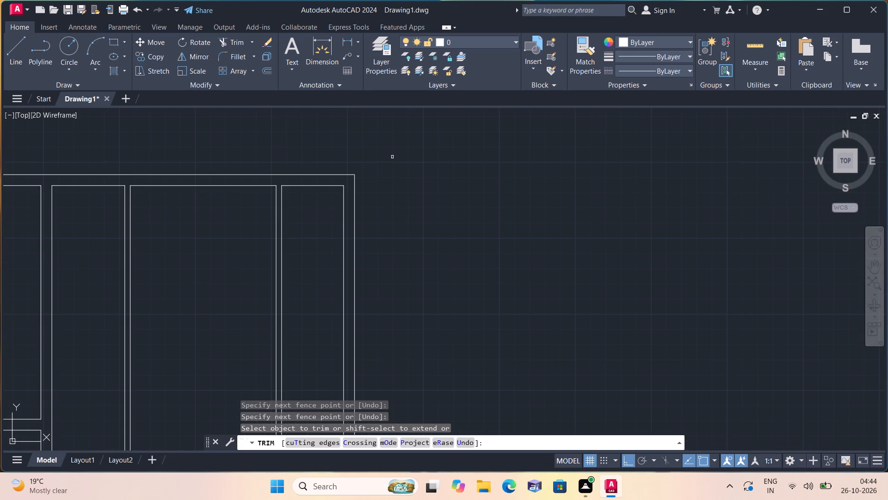
key(space)
Offset the top wall's inner line 6' downward in the 5' wide compartment and in the compartment beside the outer right wall.
text(o)
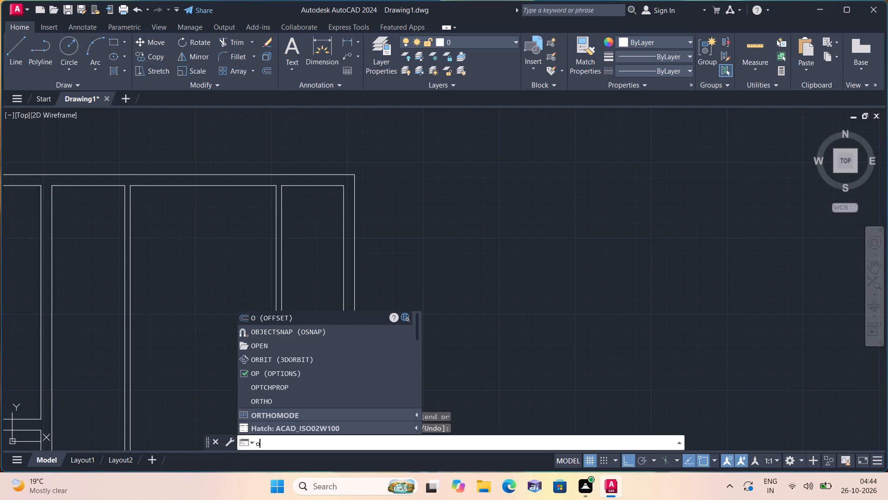
text(ff)
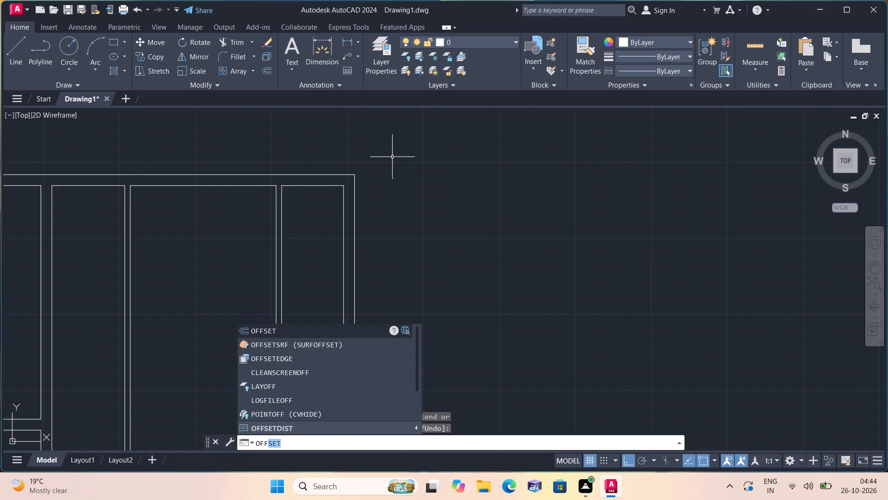
key(space)
text(6')
key(space)
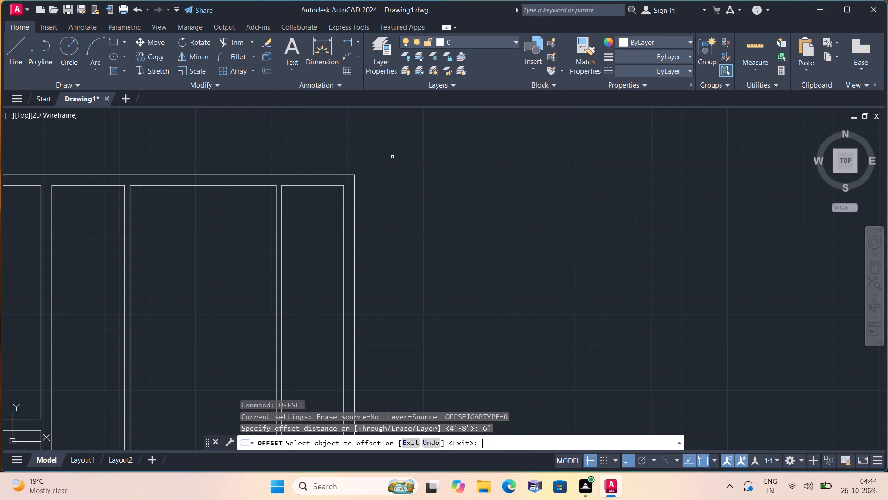
click(87, 188)
click(89, 184)
click(97, 250)
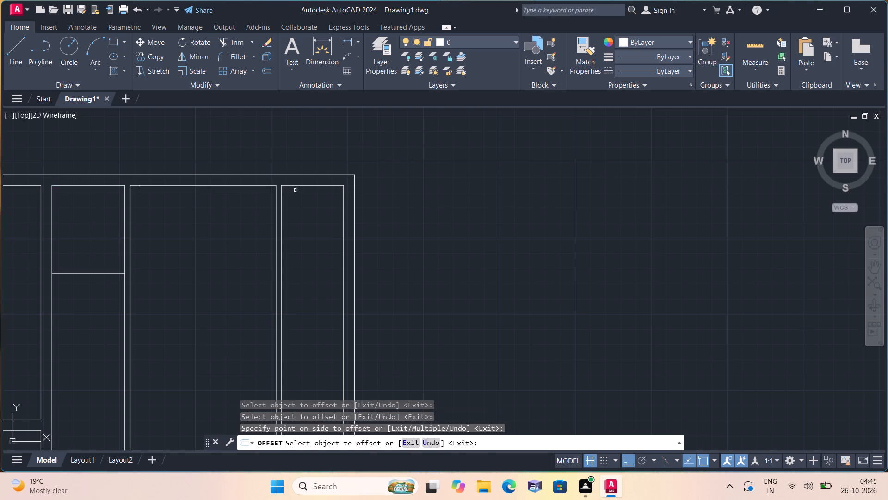
click(298, 184)
click(324, 270)
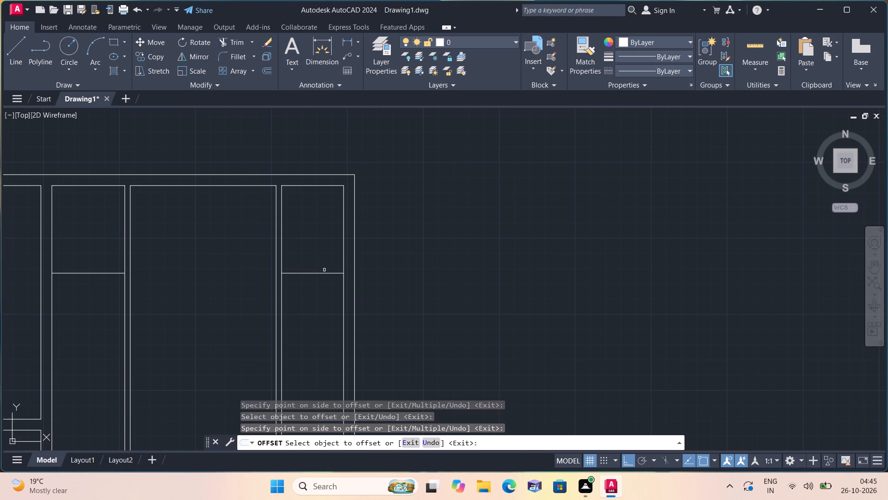
Offset the horizontal line in the 5' wide compartment 4.5" downward to form a thin cross wall.
key(space)
key(space)
text(4.5")
key(space)
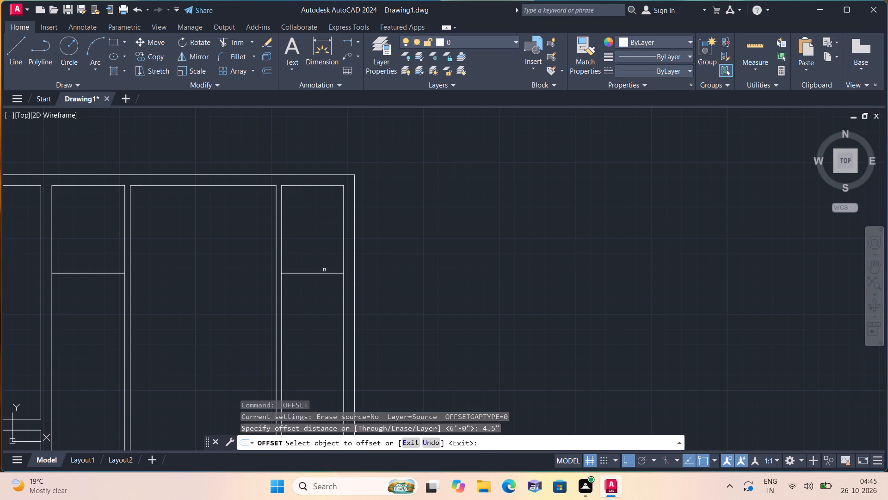
click(98, 273)
click(105, 317)
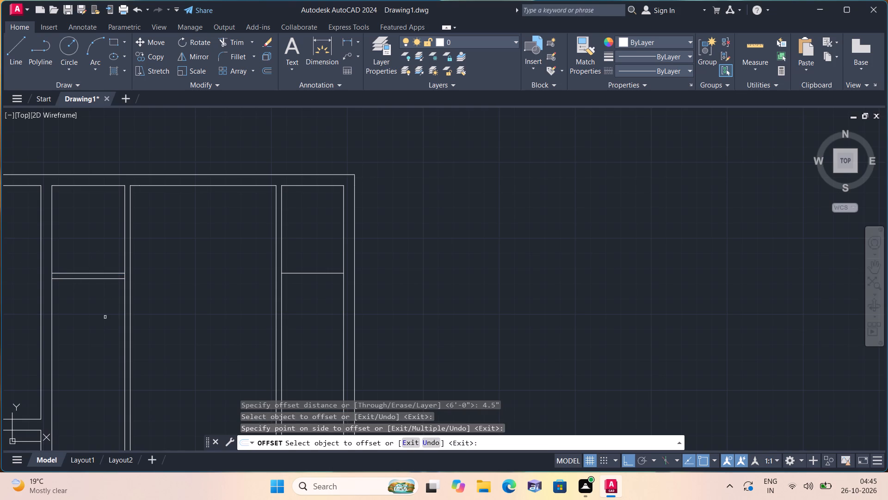
key(space)
Offset the horizontal line in the compartment beside the outer right wall 9" downward to form a cross wall.
key(space)
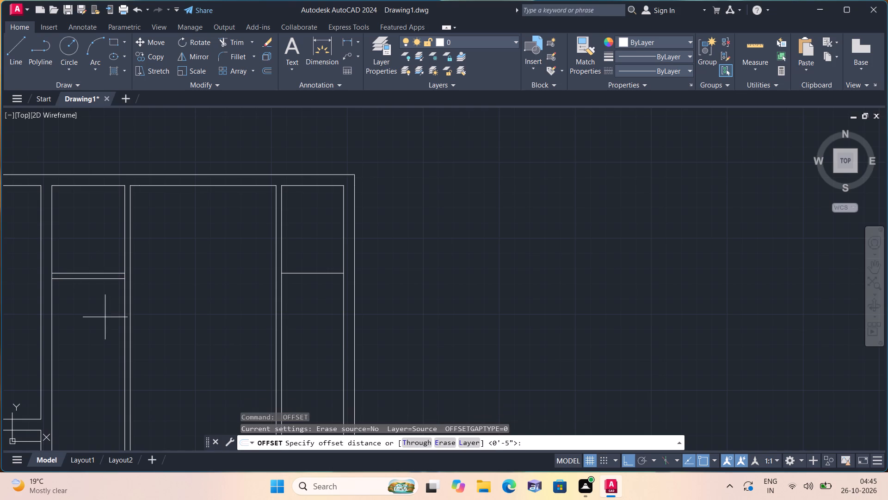
text(9")
key(space)
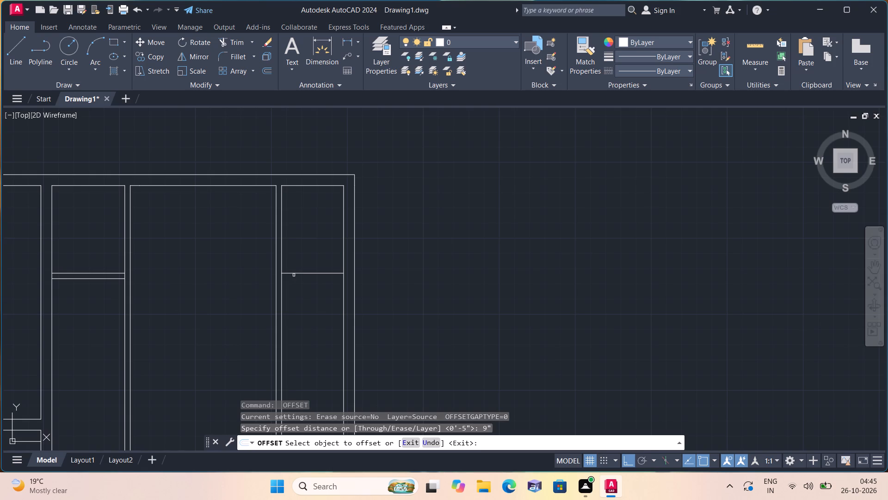
click(308, 271)
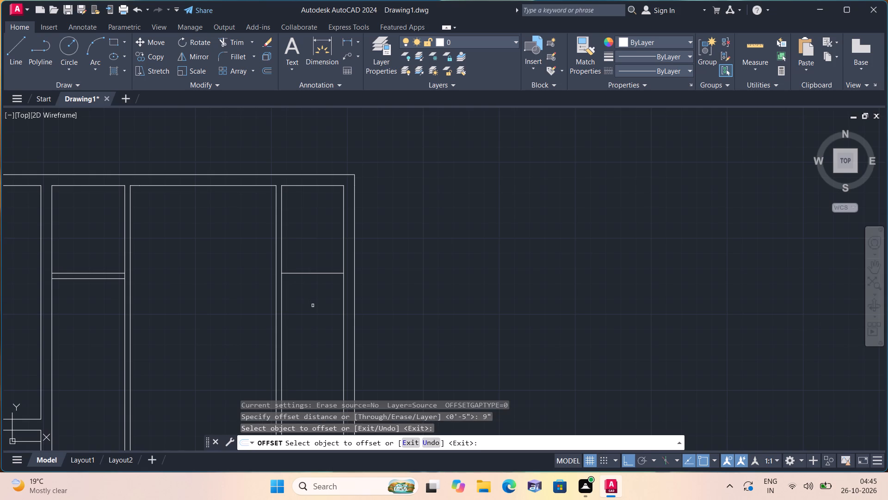
click(321, 274)
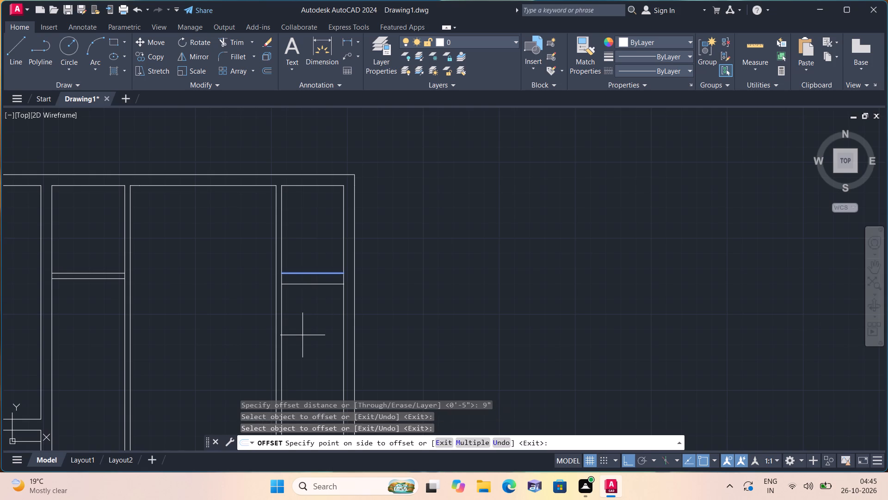
click(302, 335)
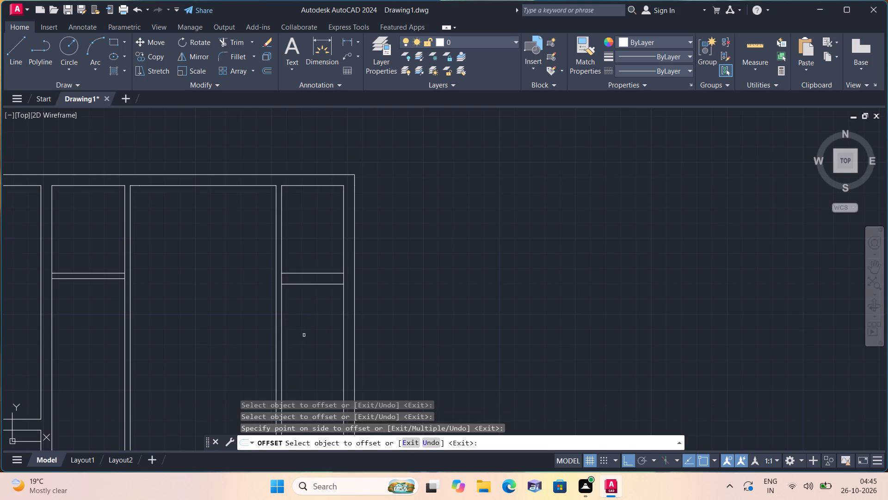
key(space)
Offset the lower face of that compartment's 9" cross wall 4'3" downward.
key(space)
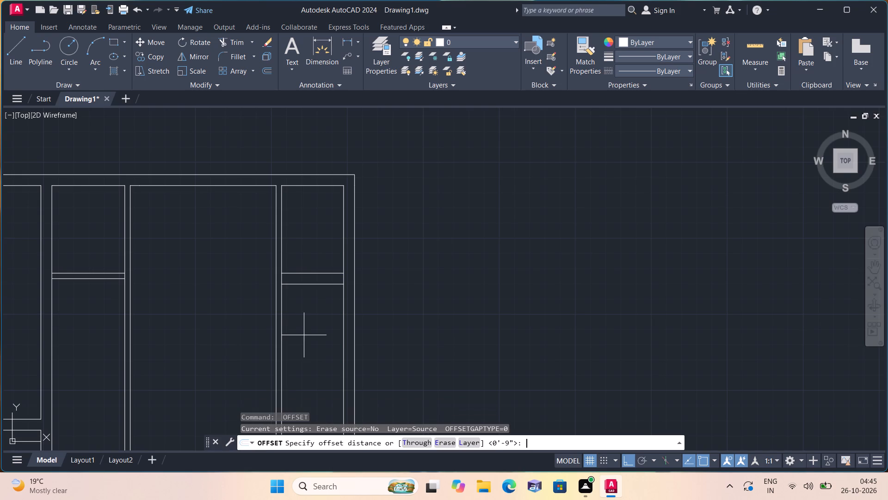
text(4'3")
key(space)
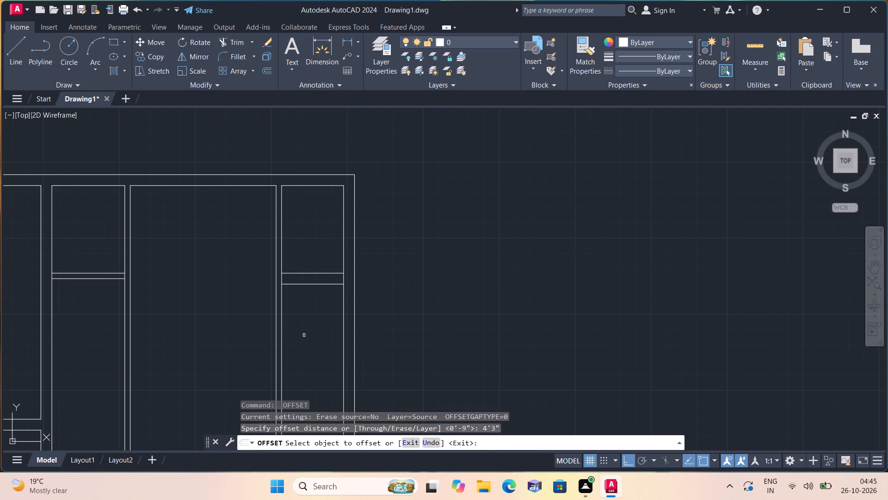
scroll(306, 315, up, 2)
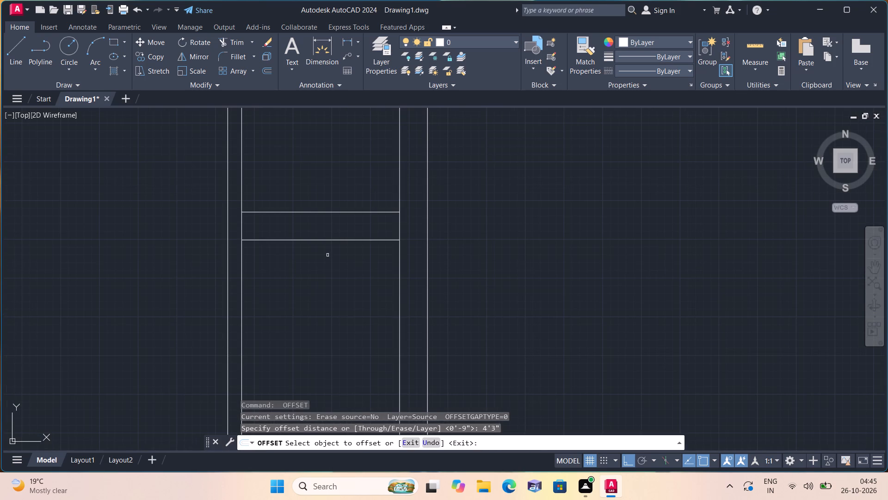
click(339, 239)
click(330, 281)
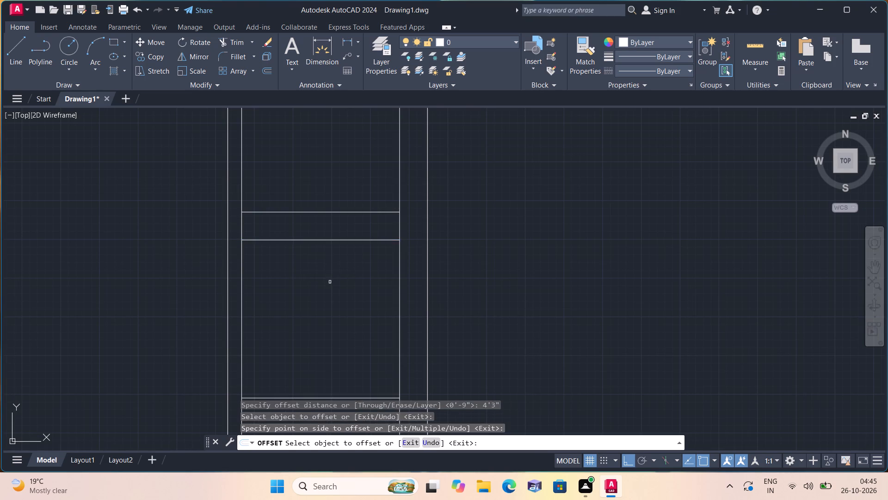
scroll(330, 284, down, 3)
middle_drag(330, 273, 350, 187)
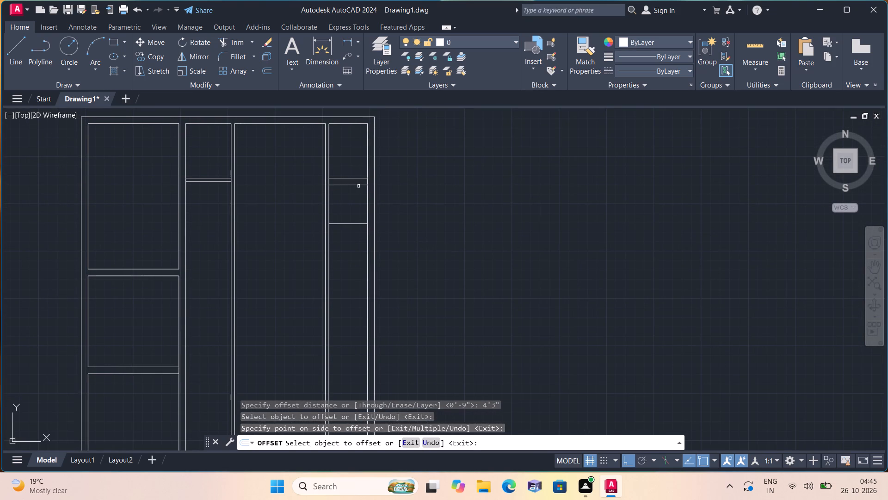
key(space)
Offset the new horizontal line 9" downward to form a second cross wall beside the outer right wall.
key(space)
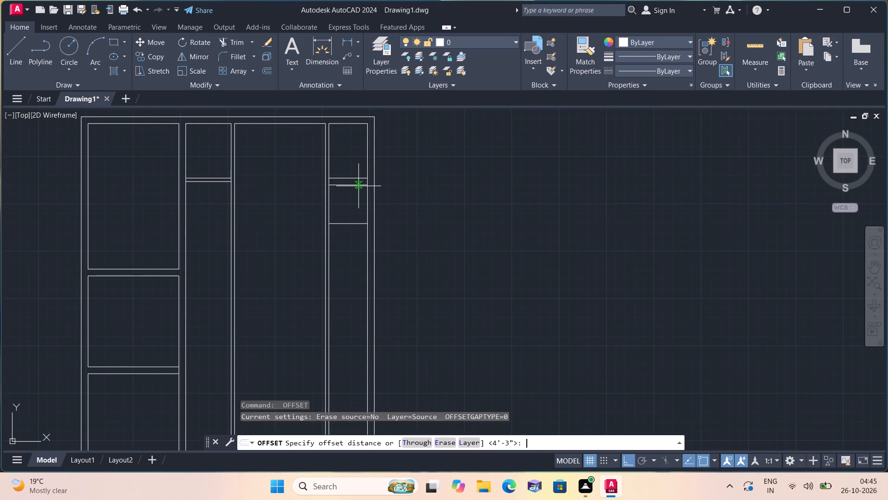
text(9")
key(space)
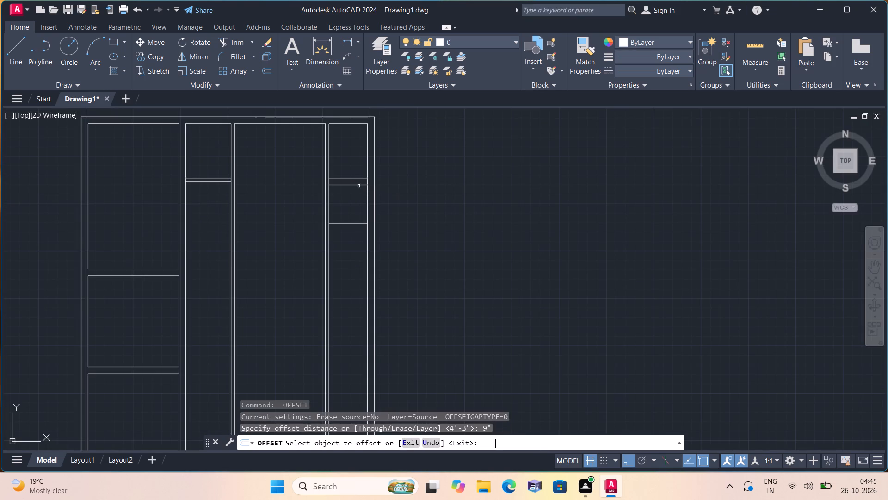
click(351, 223)
click(350, 272)
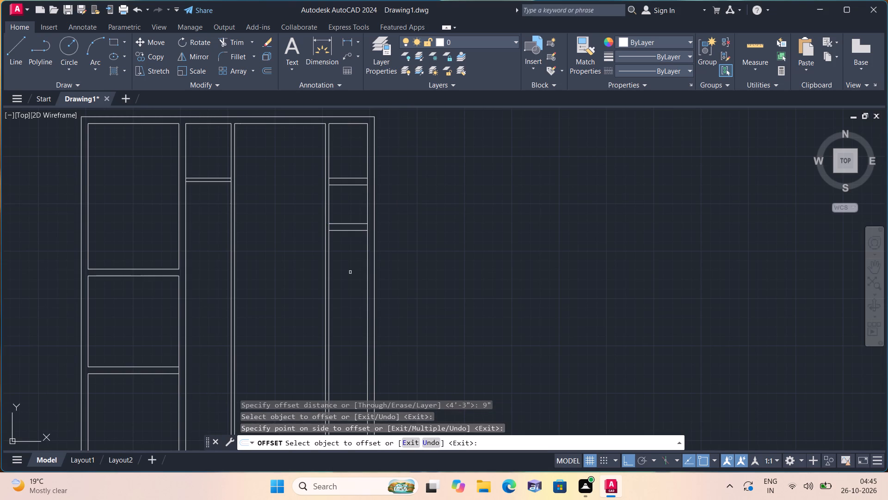
key(space)
Extend both lines of the lower 9" cross wall leftward across the wide bay to the far face of its left partition.
text(exte)
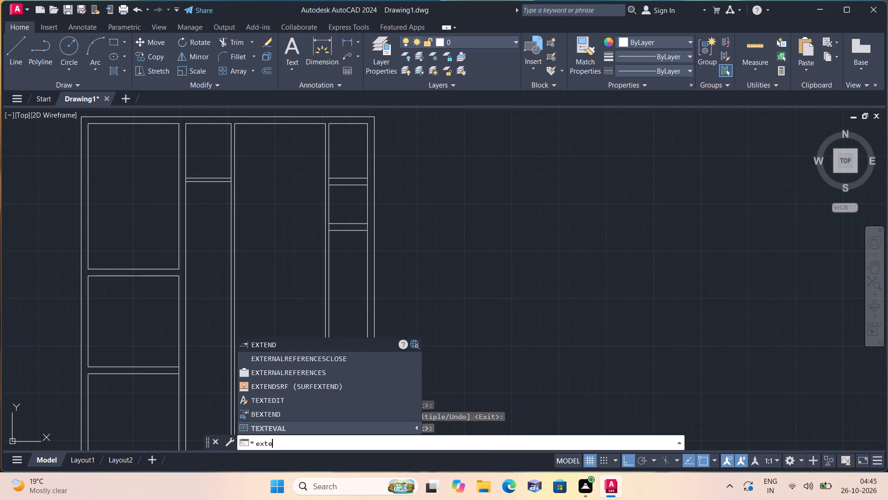
key(space)
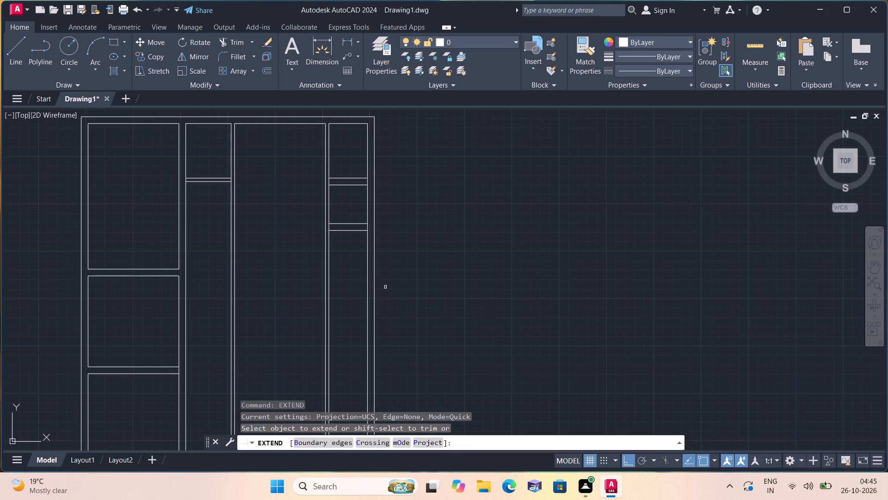
drag(341, 217, 341, 250)
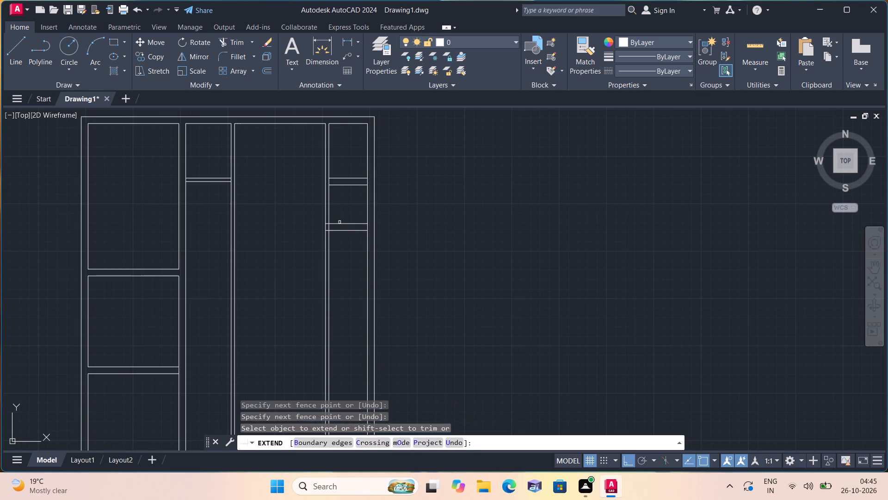
drag(340, 213, 333, 243)
drag(260, 212, 249, 238)
scroll(240, 256, down, 1)
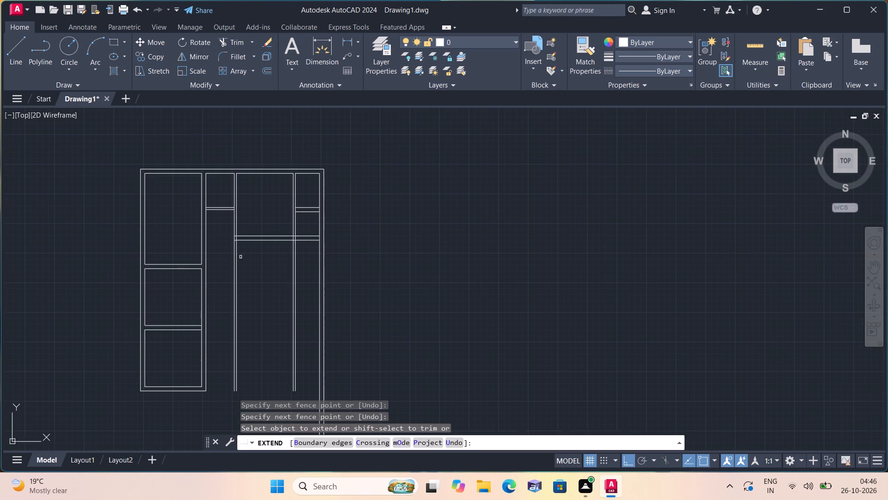
key(space)
Trim off both thin partitions' lines below the extended 9" cross wall.
text(trim)
key(space)
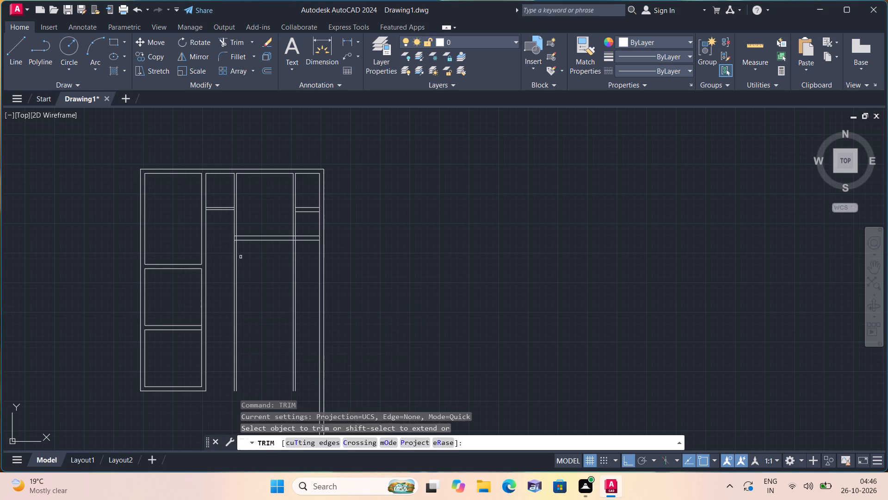
click(301, 263)
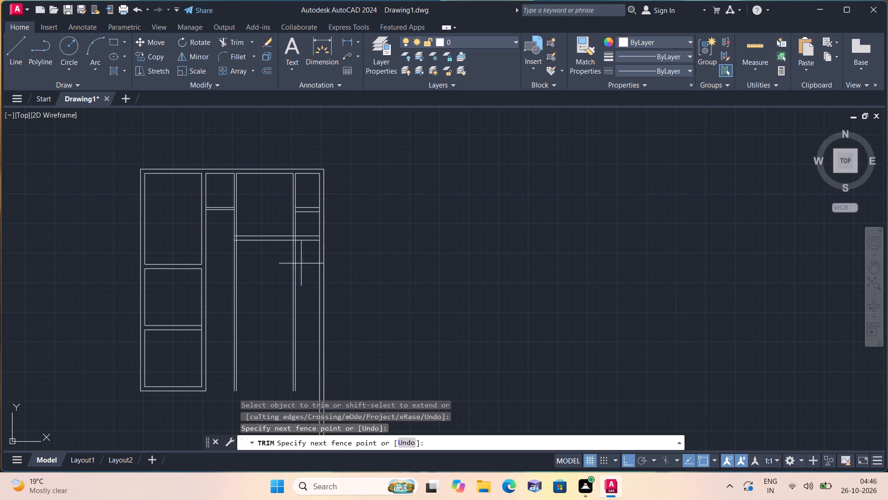
click(224, 256)
Trim the left partition's right-hand line inside the thickness of the 9" cross wall at its left end.
scroll(234, 238, up, 4)
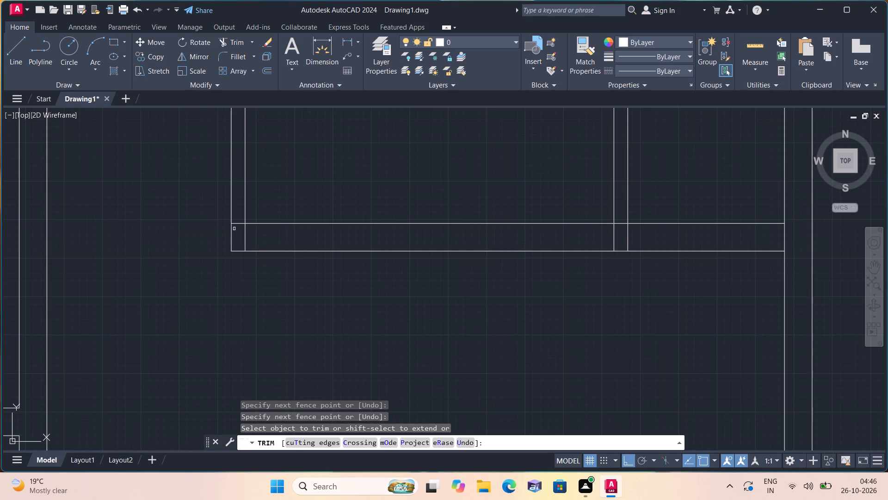
scroll(234, 227, up, 1)
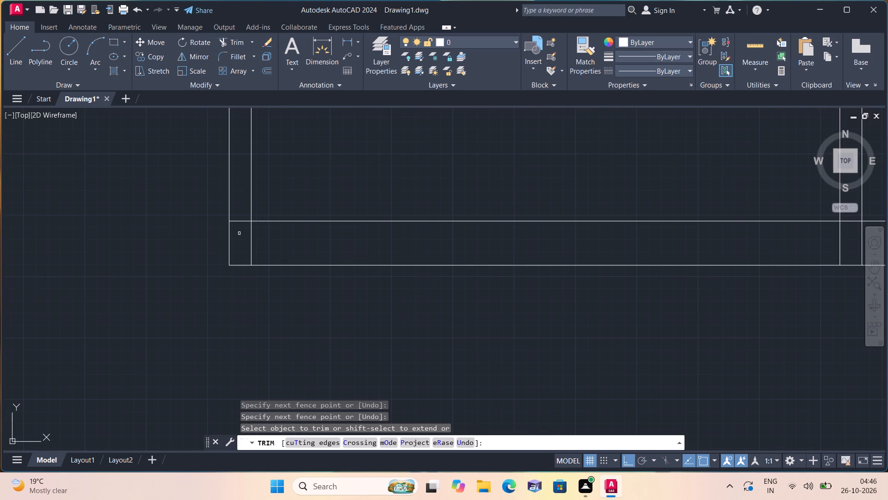
click(240, 241)
click(252, 241)
Trim the vertical wall lines at both ends of the 4.5" cross wall, between its two faces.
scroll(253, 241, down, 3)
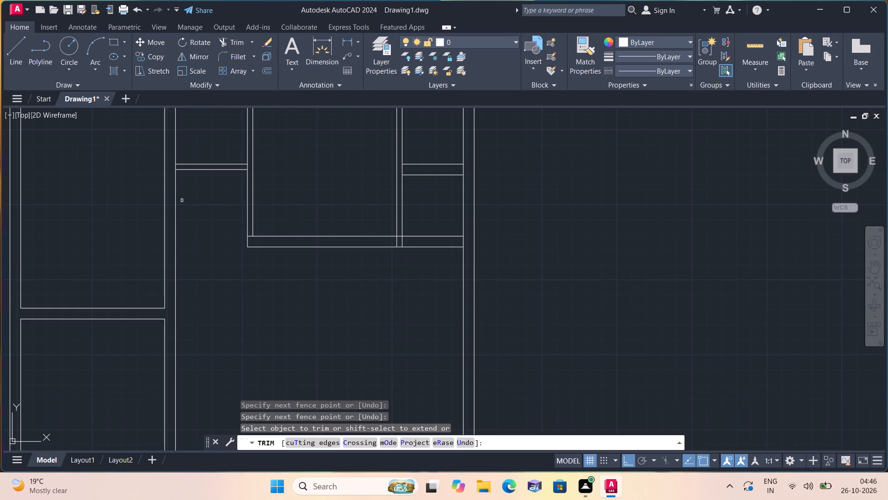
scroll(178, 175, up, 2)
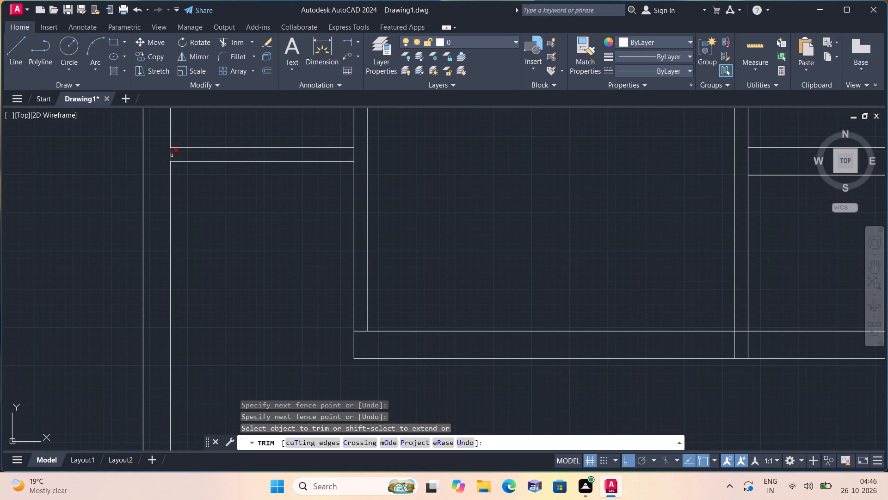
click(172, 156)
click(353, 156)
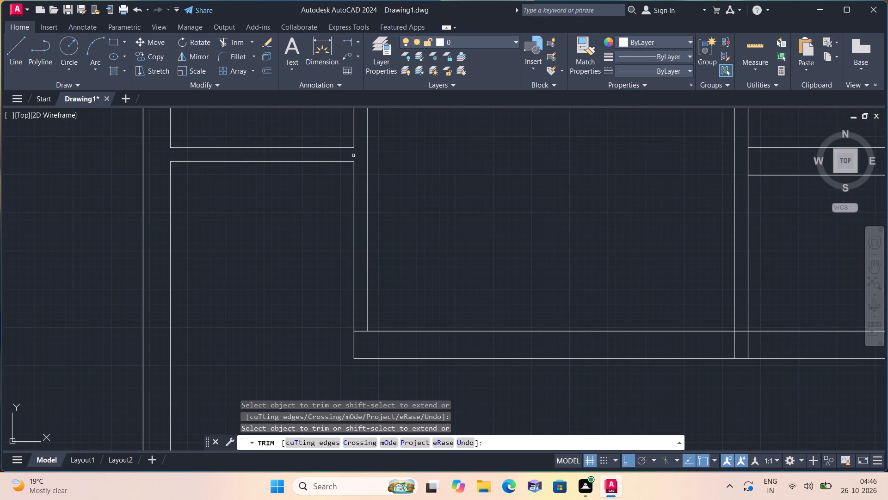
Clean up the right partition's junction with the lower 9" cross wall by trimming the lines crossing inside it.
scroll(356, 170, down, 4)
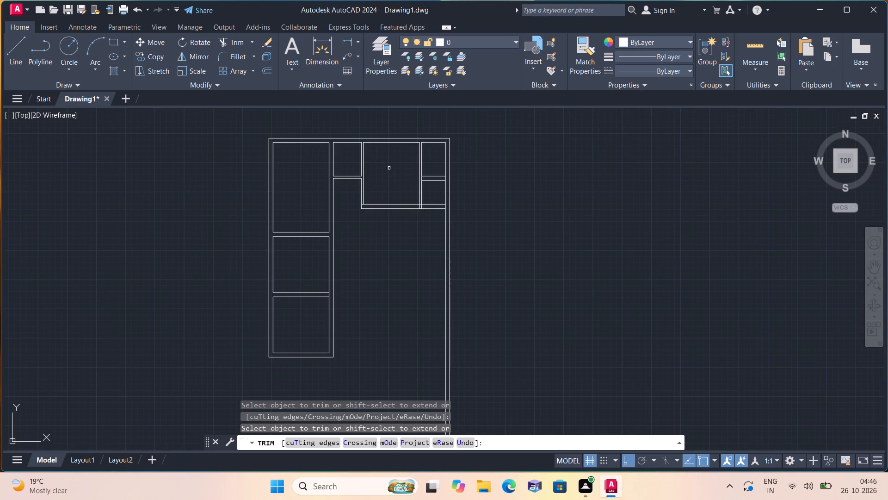
middle_drag(360, 164, 302, 197)
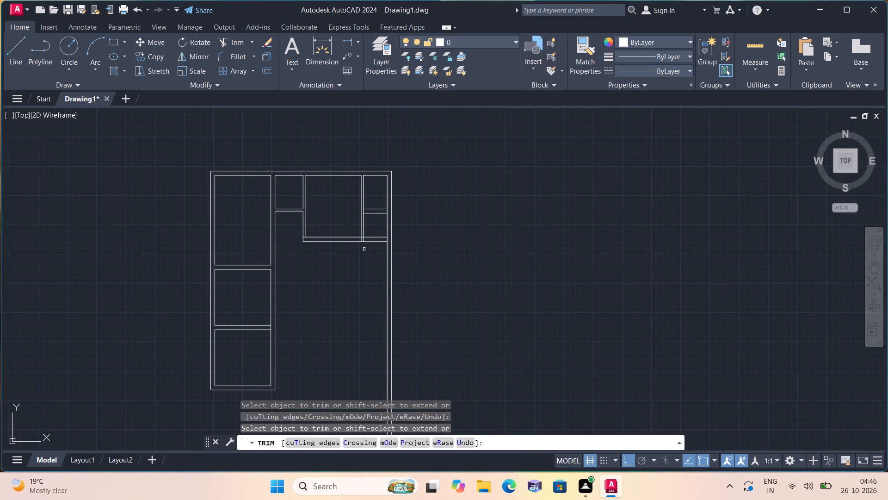
scroll(363, 244, up, 2)
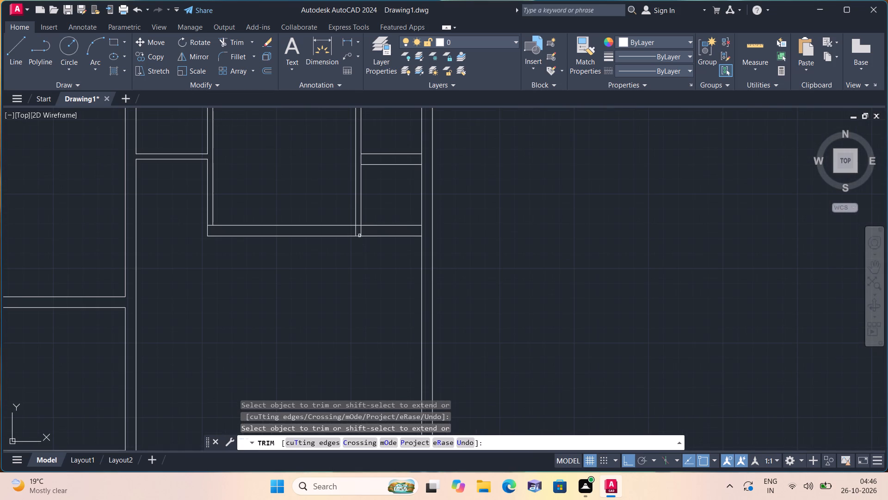
scroll(357, 228, up, 1)
click(359, 221)
click(360, 229)
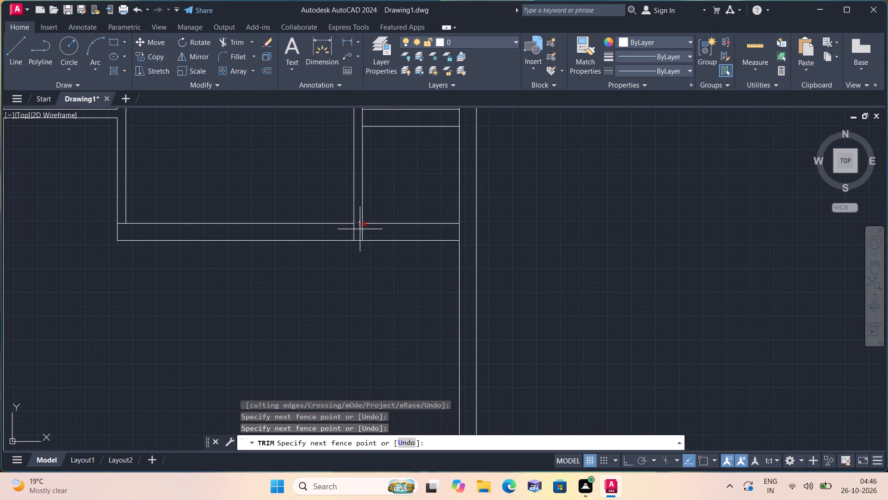
drag(330, 231, 356, 231)
drag(368, 234, 351, 232)
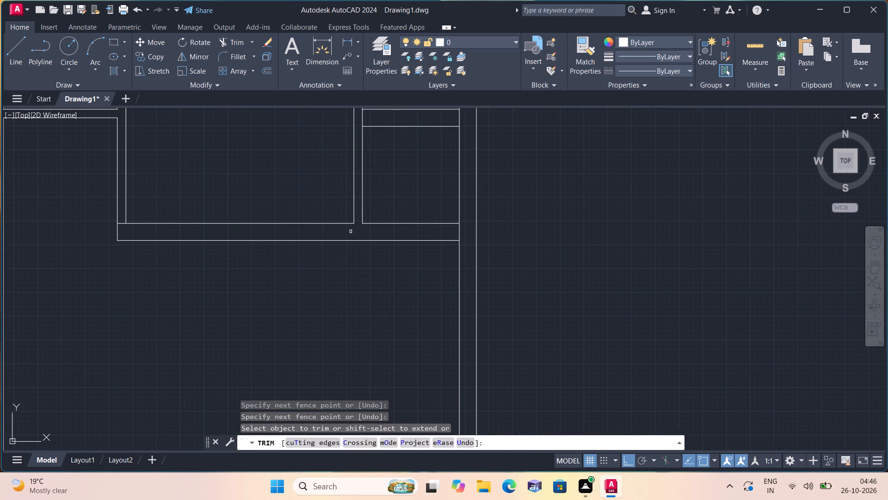
scroll(351, 231, down, 1)
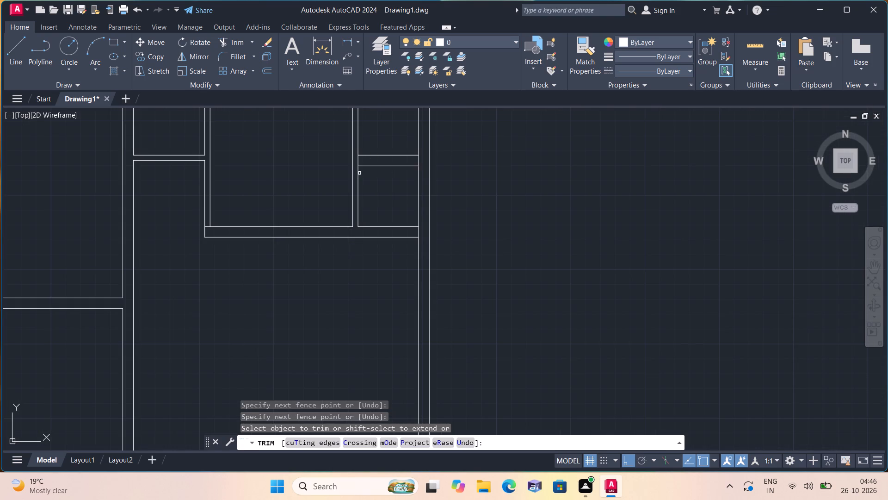
Trim the right partition's line between the two faces of the short cross wall joining the right outer wall.
scroll(358, 174, up, 2)
click(354, 141)
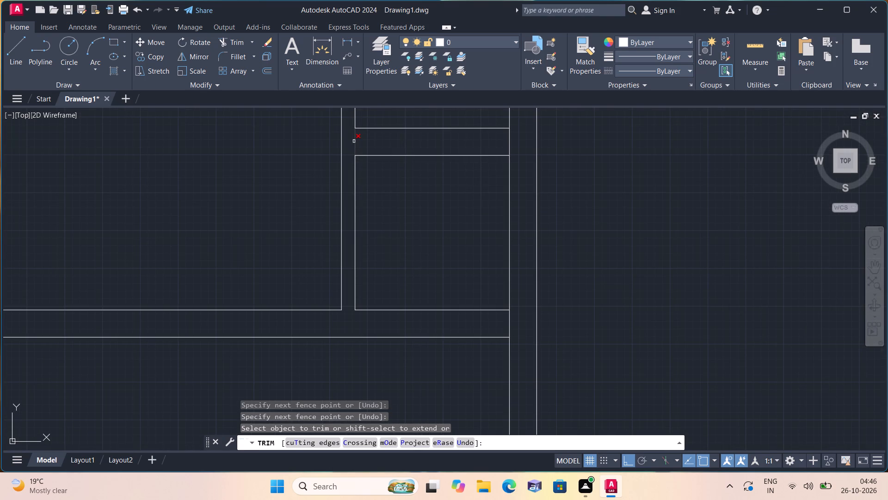
scroll(354, 142, down, 3)
middle_drag(366, 178, 366, 184)
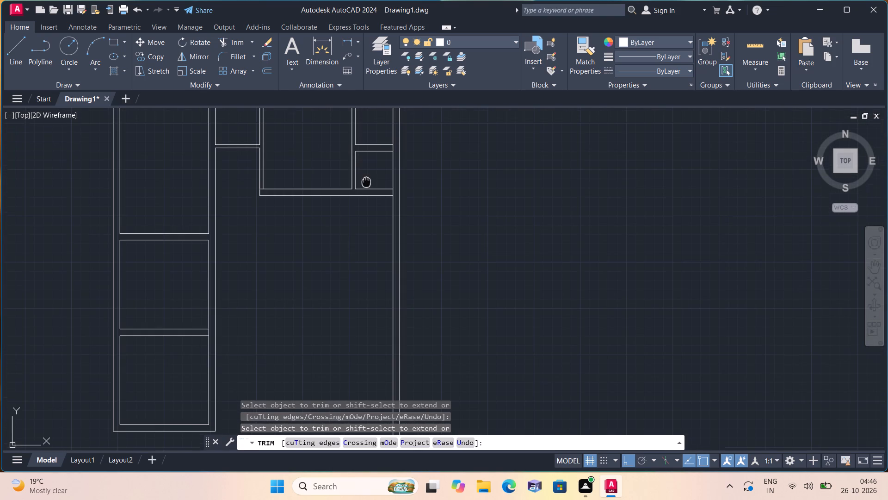
middle_drag(366, 184, 259, 287)
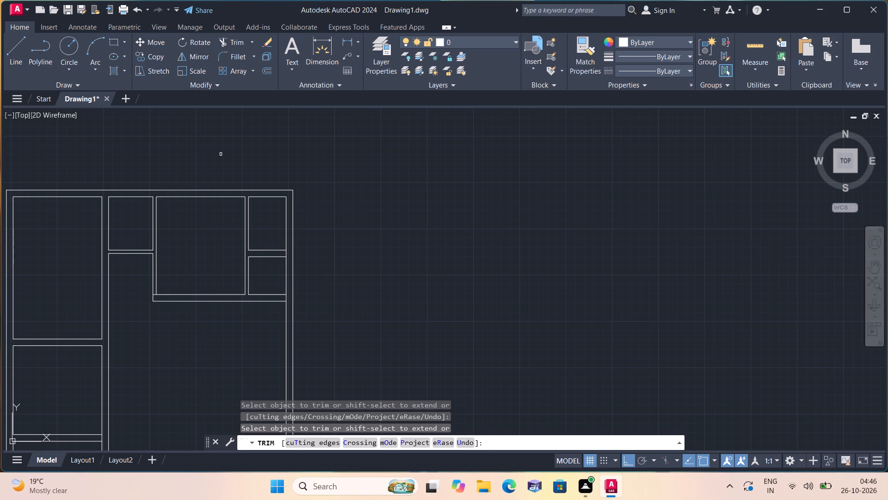
key(space)
Offset the lower face of the cross wall below the upper rooms downward by 17'.
text(off)
key(space)
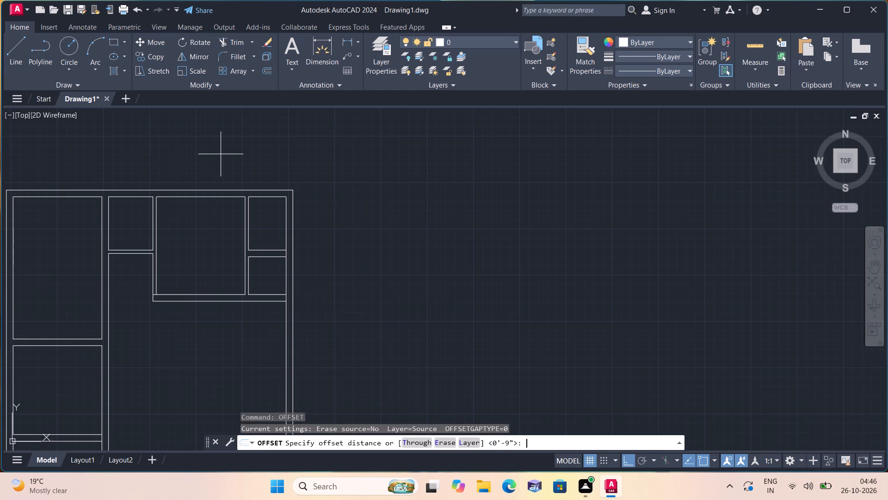
text(17')
key(space)
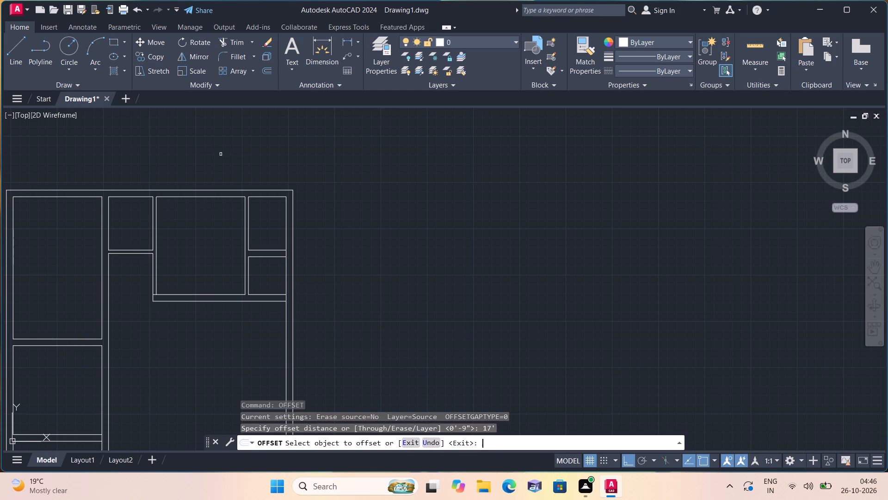
scroll(223, 166, down, 2)
scroll(179, 245, up, 1)
click(210, 247)
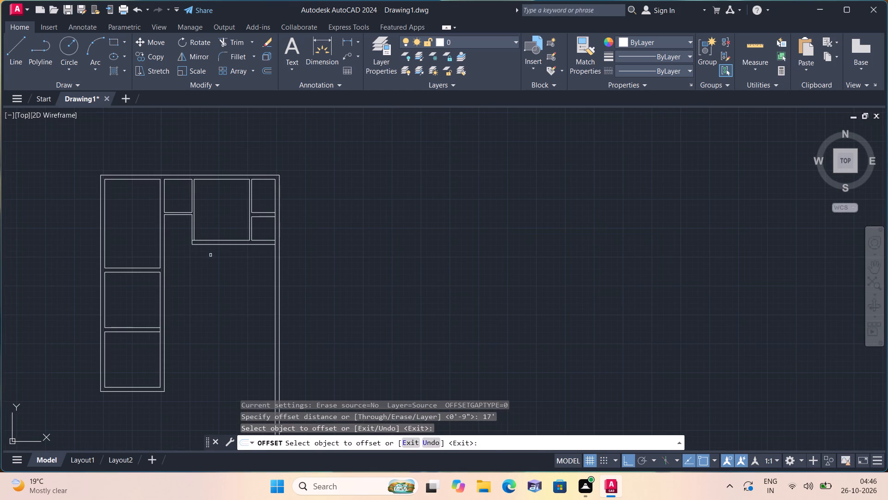
click(214, 244)
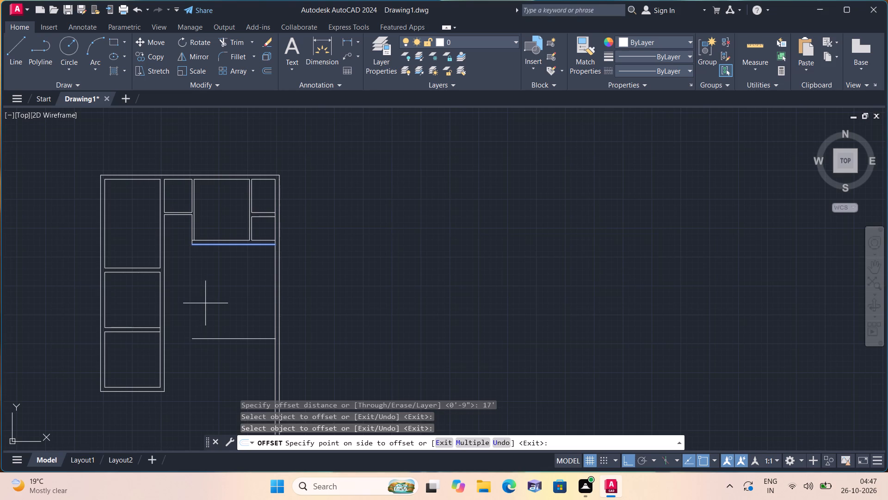
scroll(197, 325, up, 3)
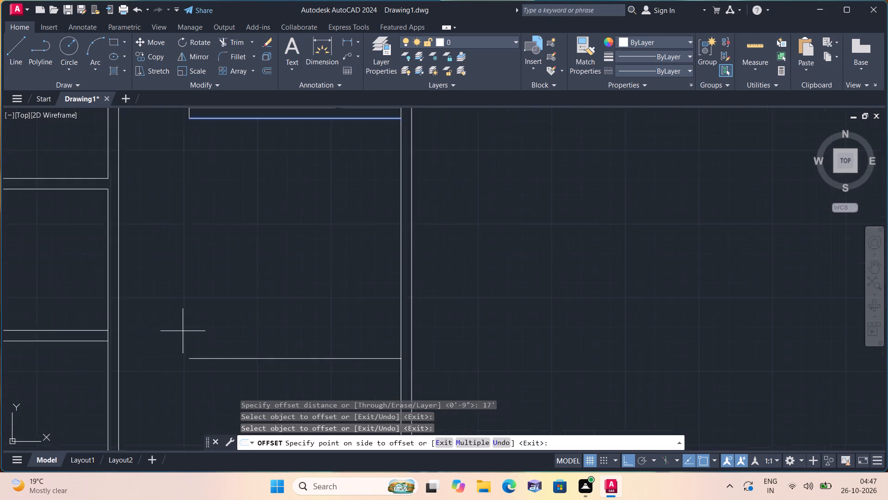
middle_drag(191, 332, 220, 189)
scroll(220, 189, up, 1)
click(210, 299)
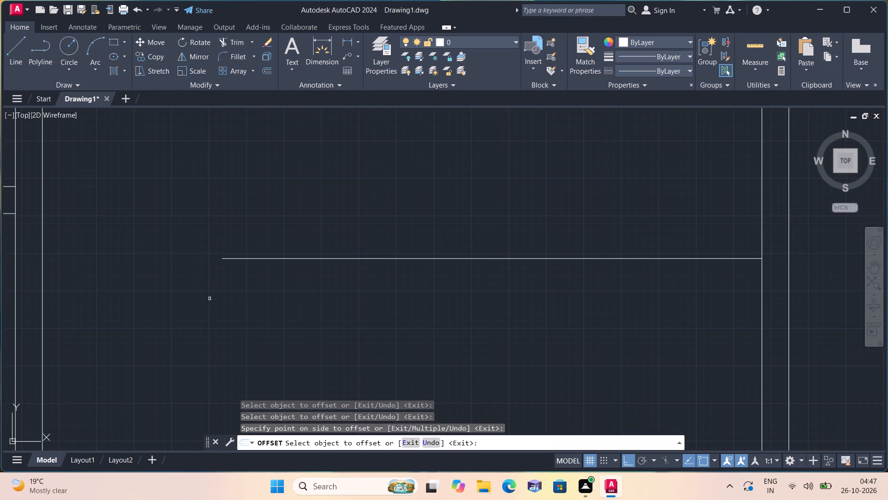
scroll(210, 299, down, 1)
key(space)
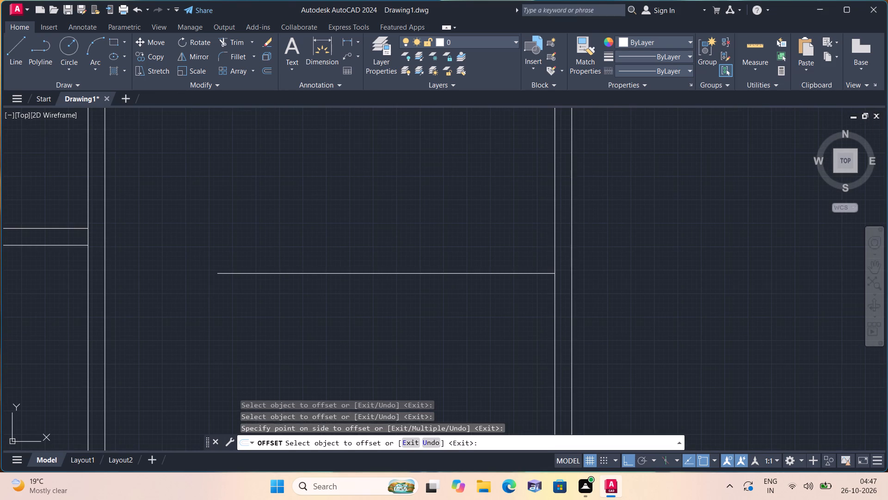
Offset the new horizontal line 9" downward to give the cross wall its thickness.
key(space)
key(9)
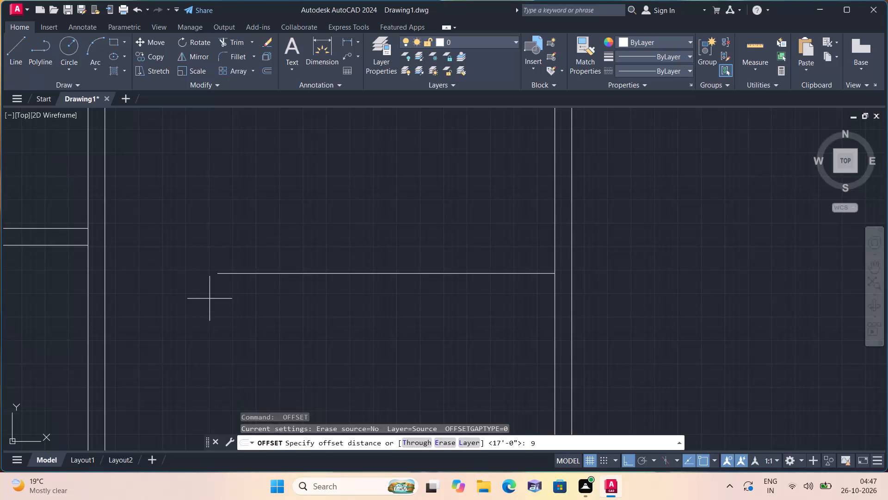
key(apostrophe)
key(space)
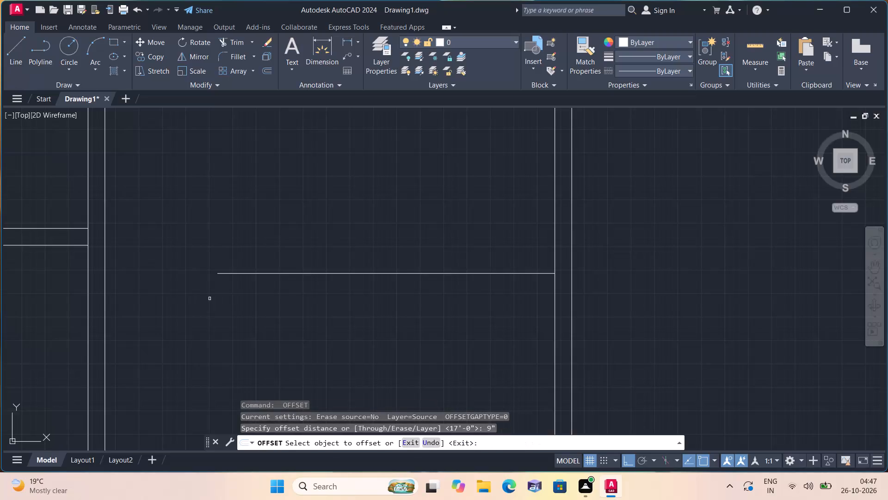
click(273, 273)
click(265, 330)
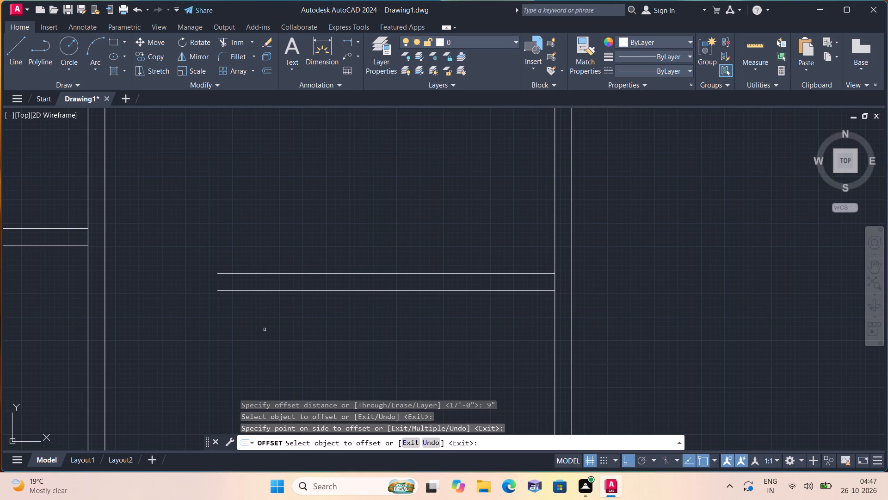
key(space)
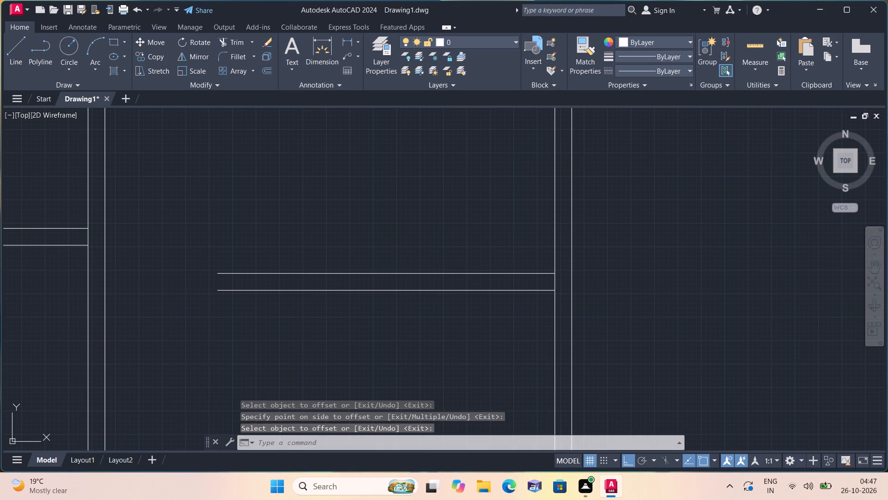
Offset the lower face of the new 9" cross wall downward by 11'.
key(space)
text(11')
key(space)
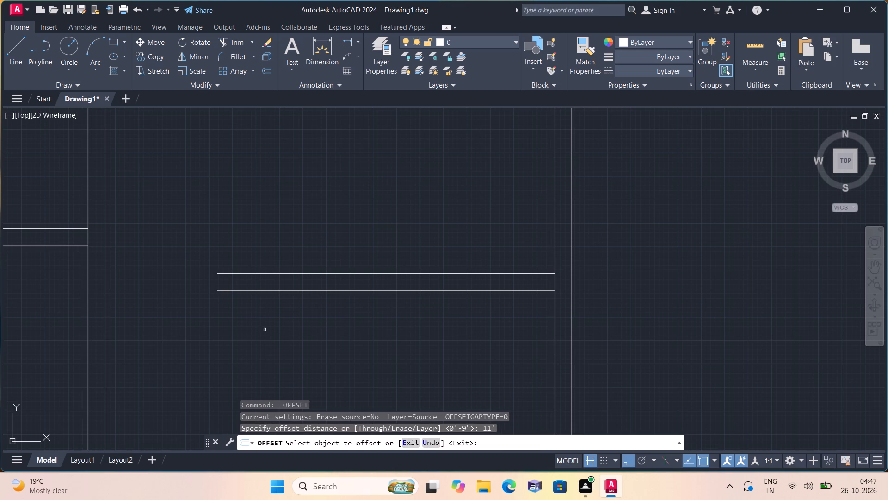
scroll(265, 330, down, 2)
scroll(277, 333, up, 2)
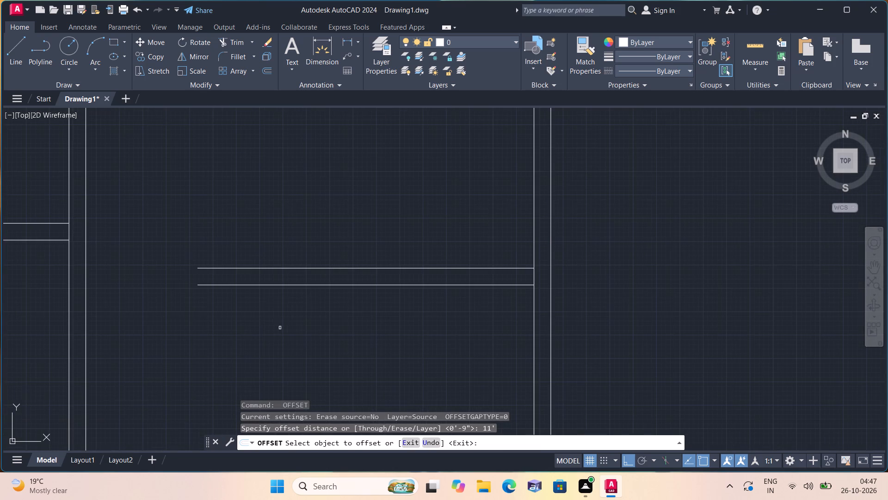
click(300, 286)
click(302, 390)
middle_drag(299, 367, 282, 242)
scroll(283, 226, down, 1)
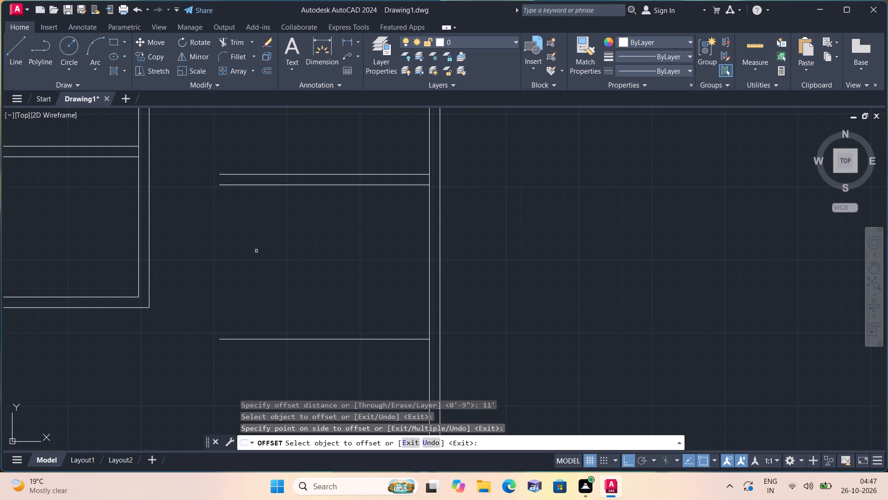
key(space)
Extend both lines of the new 9" cross wall leftward to the left rooms' wall.
text(exte)
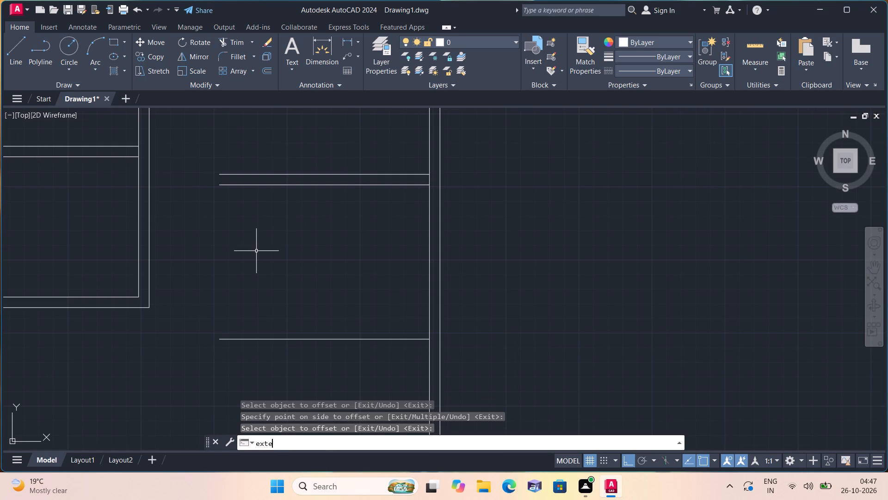
key(space)
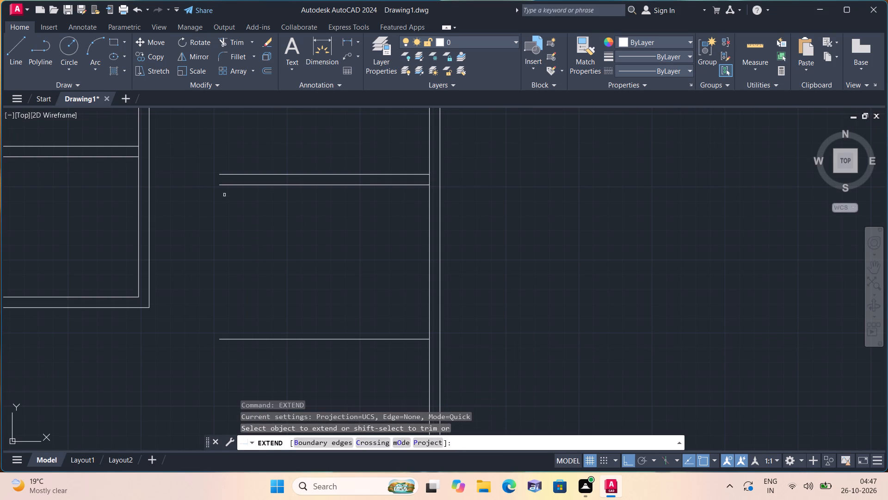
drag(253, 162, 240, 350)
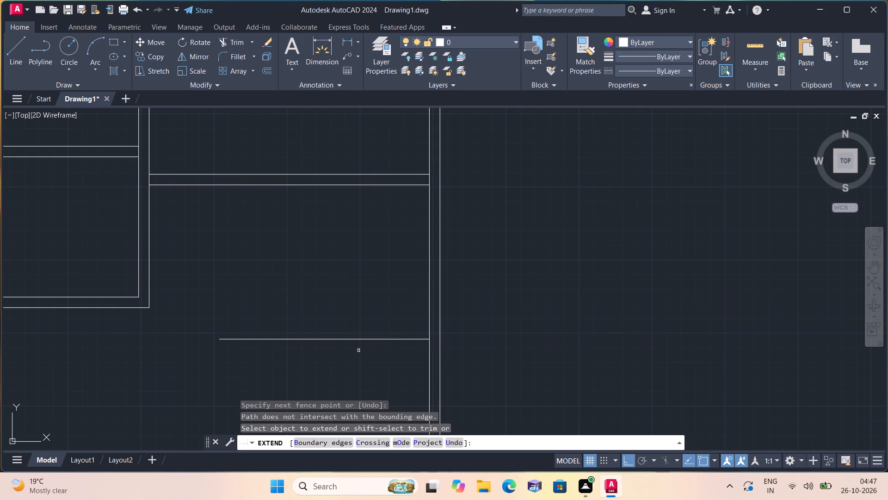
Extend the lowest horizontal line to the right wall's outer face, and try to extend its free left end.
drag(399, 362, 408, 325)
scroll(391, 314, down, 1)
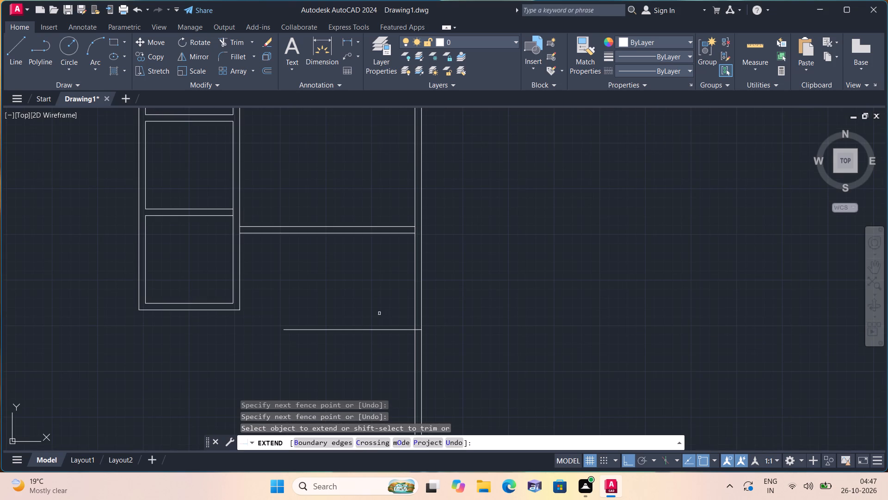
scroll(239, 312, up, 1)
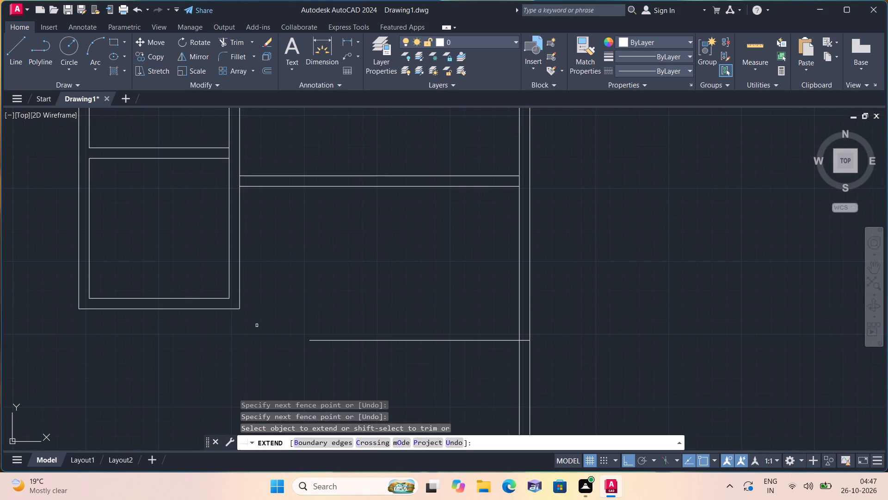
click(308, 341)
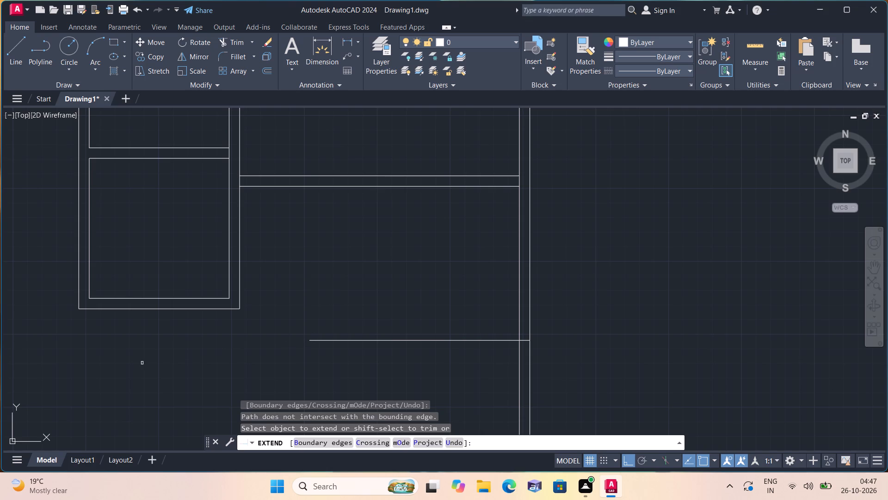
key(Escape)
Draw a vertical line downward from the lower-right outer corner of the left rooms, past the level of the lowest horizontal line.
text(l)
key(space)
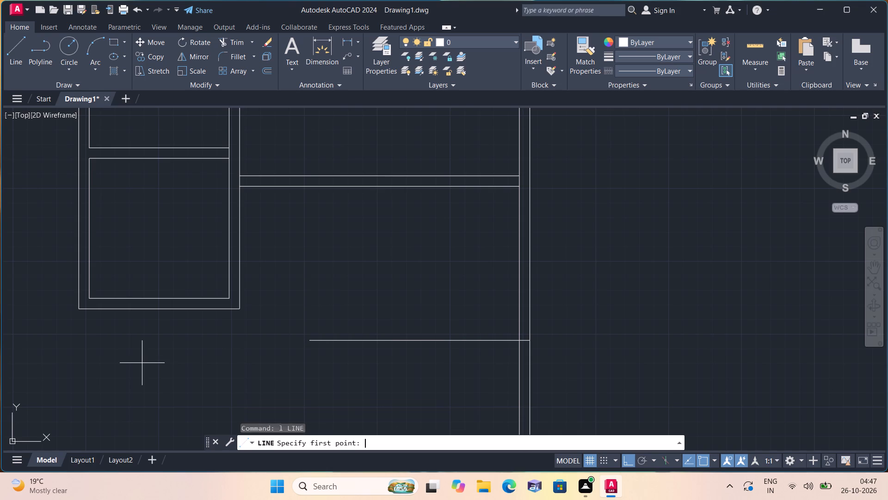
click(241, 308)
click(241, 422)
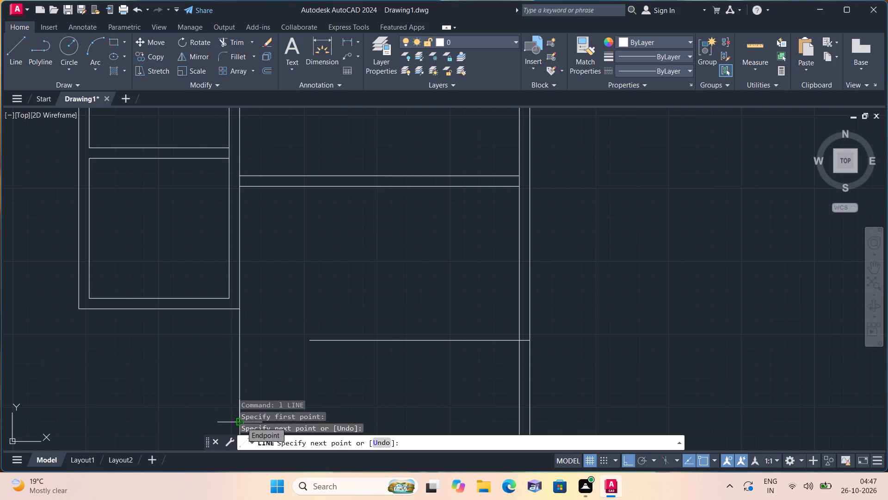
key(space)
Extend the left end of the lowest horizontal line to the new vertical line.
text(ex)
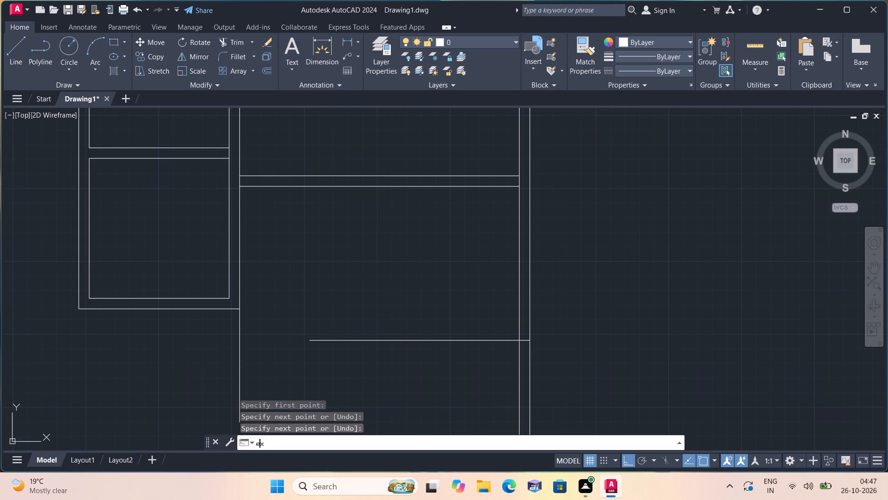
text(te)
key(space)
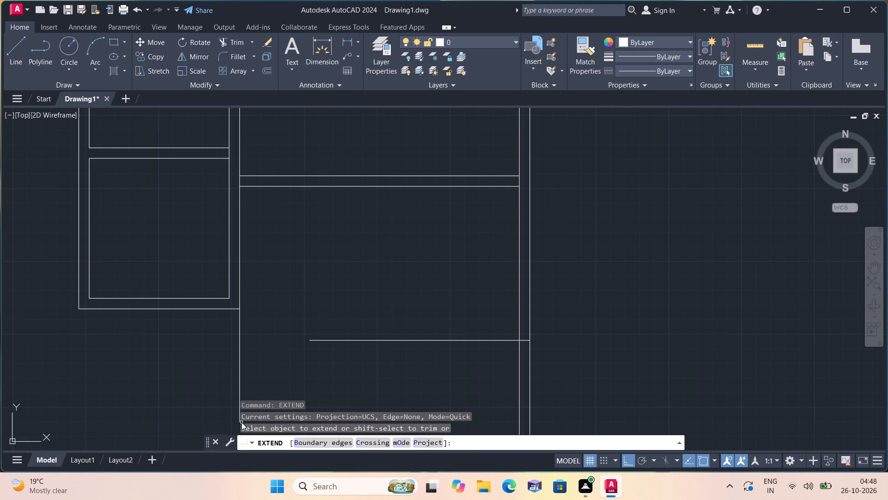
drag(324, 355, 359, 268)
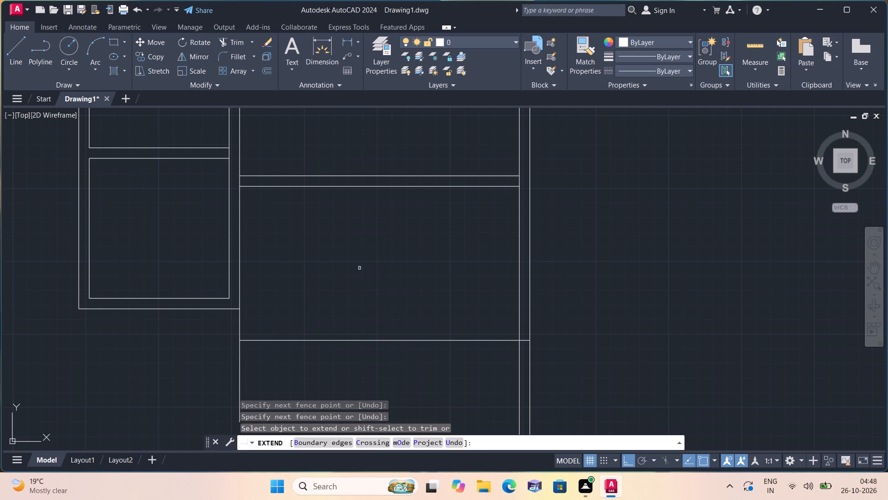
scroll(359, 268, down, 1)
key(space)
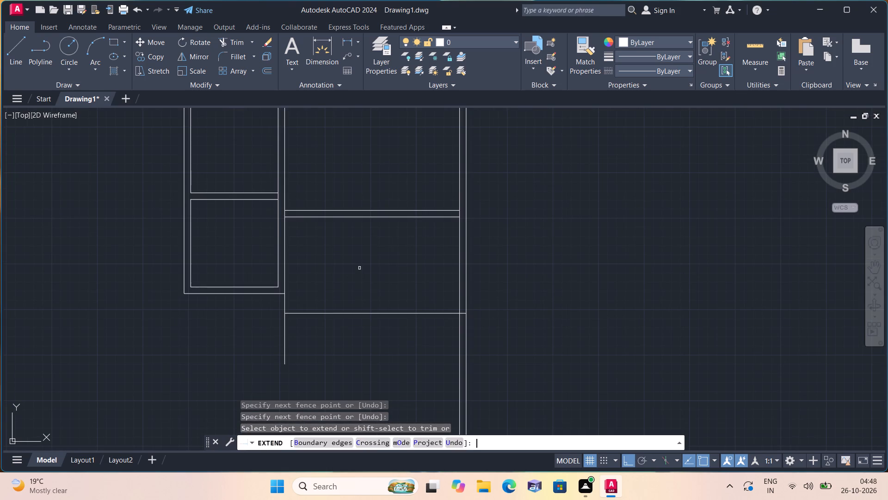
Trim the new vertical line and both right wall lines below the lowest horizontal line.
text(trim)
key(space)
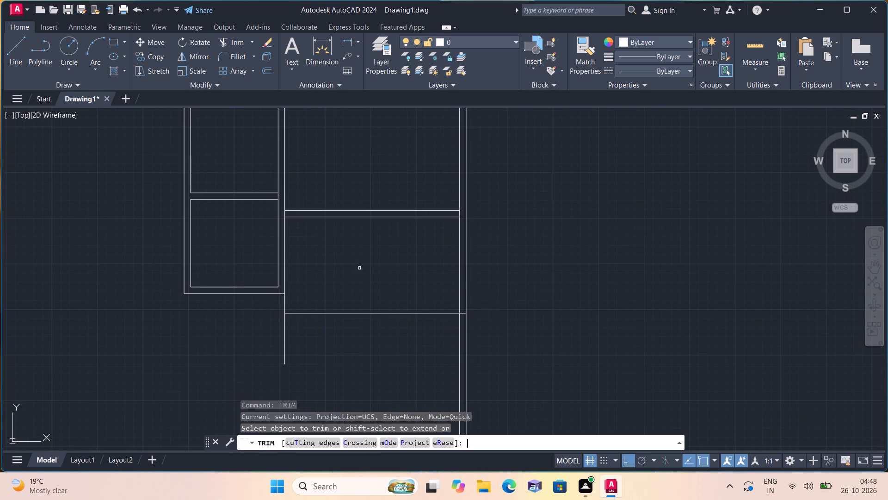
drag(200, 348, 478, 337)
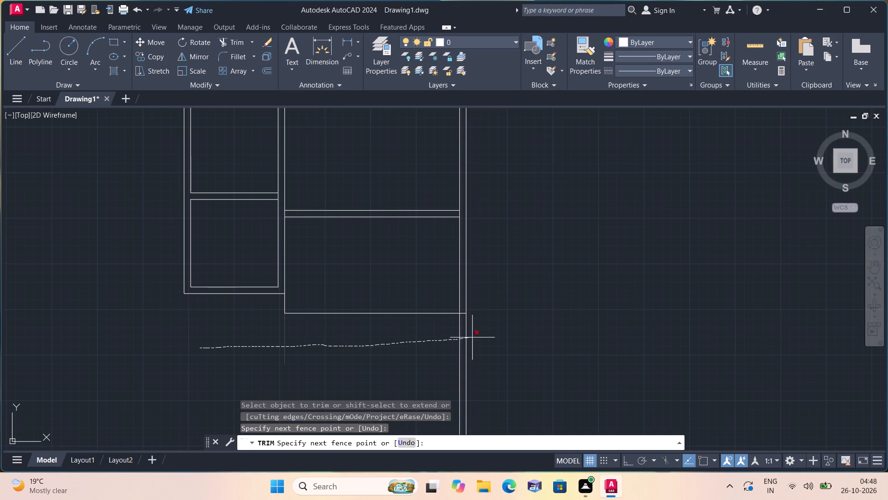
drag(478, 337, 512, 333)
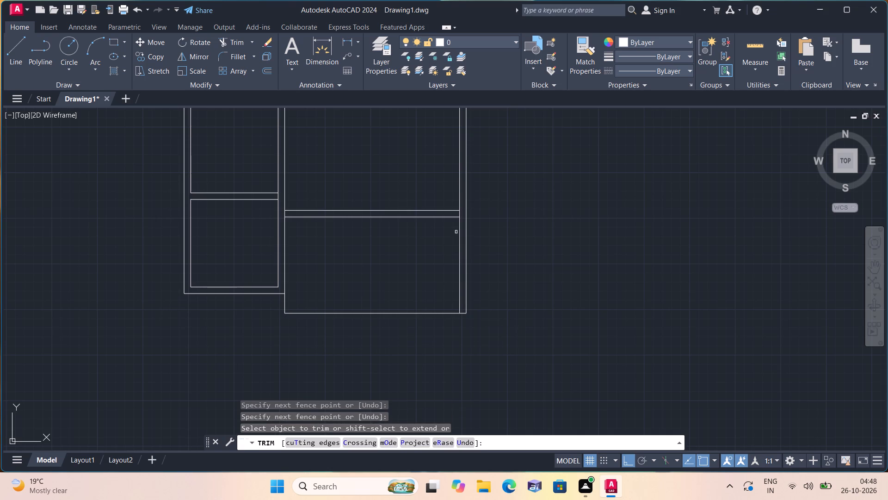
Trim the right wall's inner line between the lower 9" cross wall and the bottom line.
click(459, 238)
scroll(414, 243, down, 2)
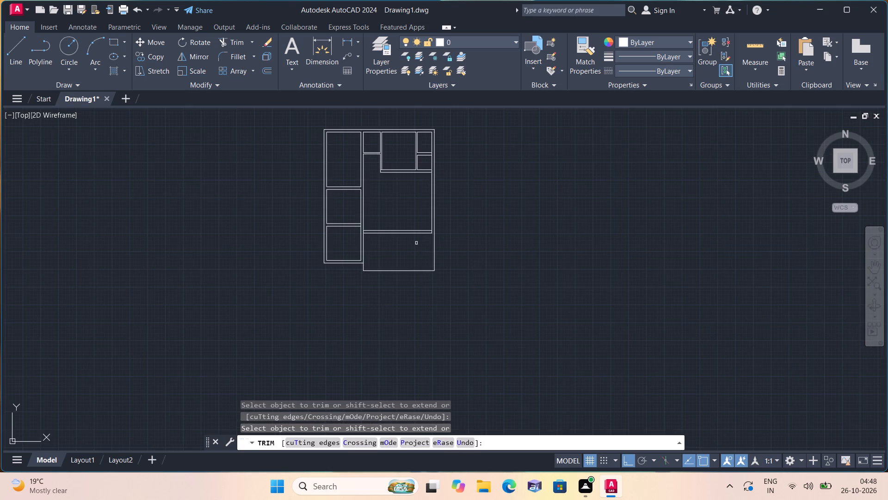
scroll(487, 225, up, 3)
key(space)
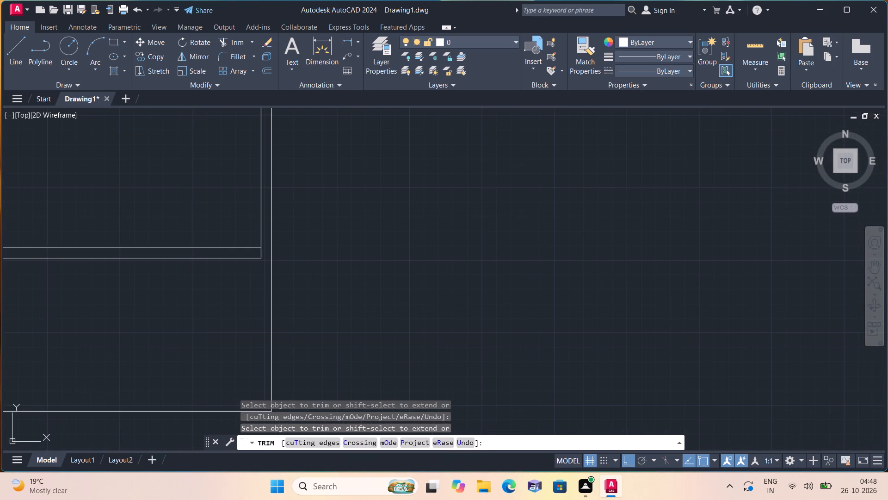
Extend the lower line of the lower 9" cross wall to the right wall's outer line.
text(exte)
key(space)
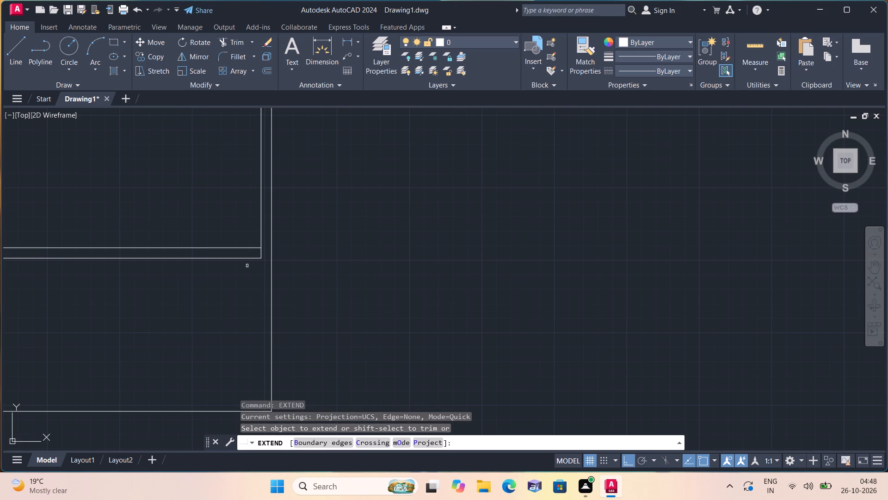
click(257, 257)
scroll(288, 255, down, 2)
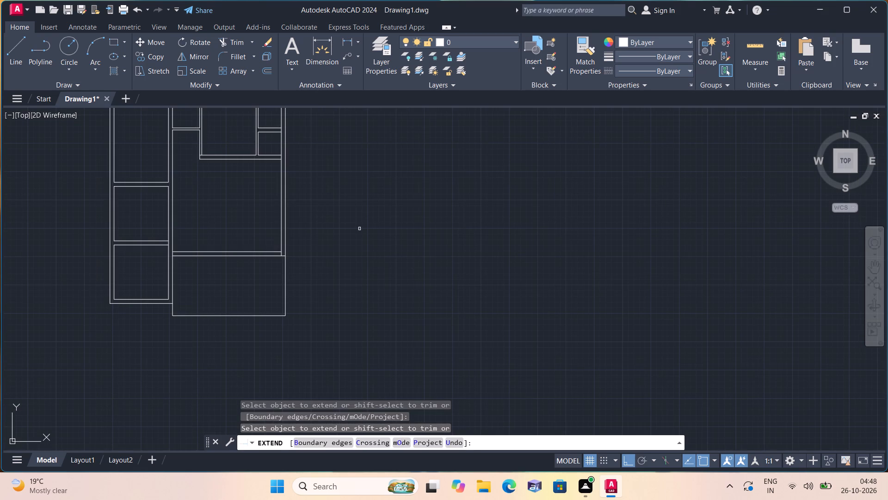
key(space)
Trim the right wall's inner line between the two lines of the lower cross wall.
text(trim)
key(space)
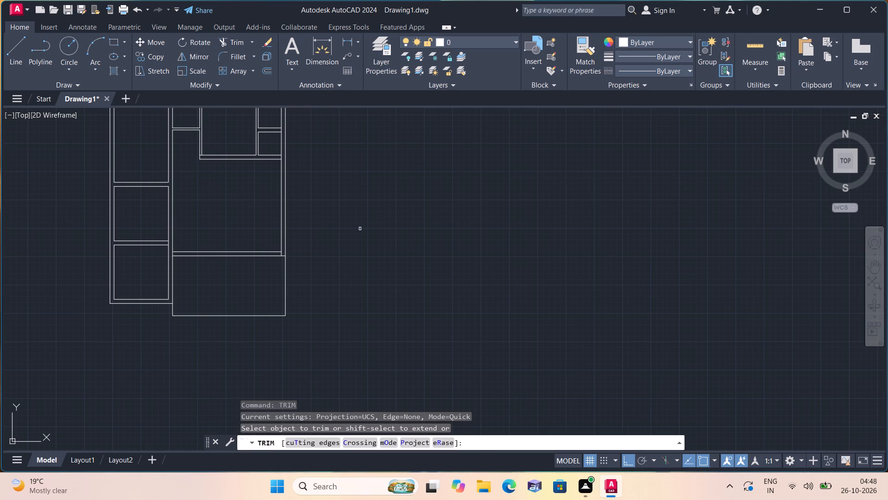
scroll(291, 261, up, 3)
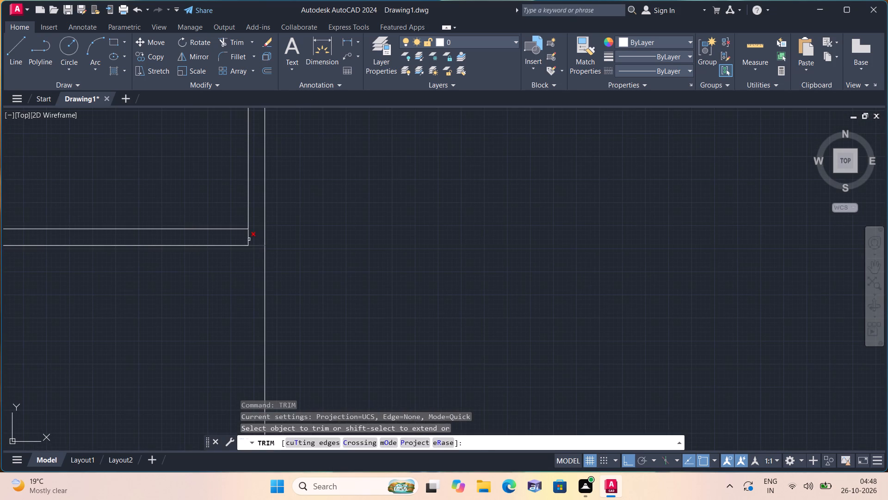
click(248, 238)
Trim the right wall's inner line where the wall below the upper rooms and the wall between the two small right-hand rooms meet it.
scroll(315, 237, down, 3)
middle_drag(362, 219, 401, 281)
scroll(227, 303, up, 1)
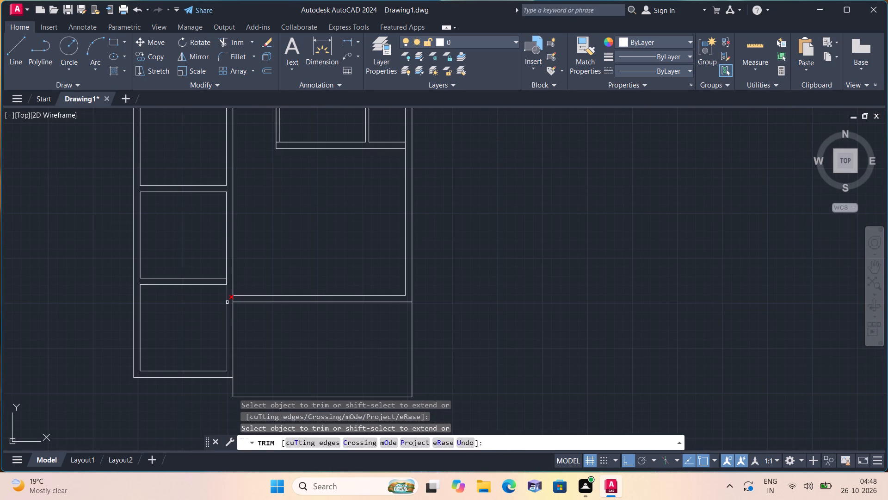
middle_drag(268, 264, 265, 288)
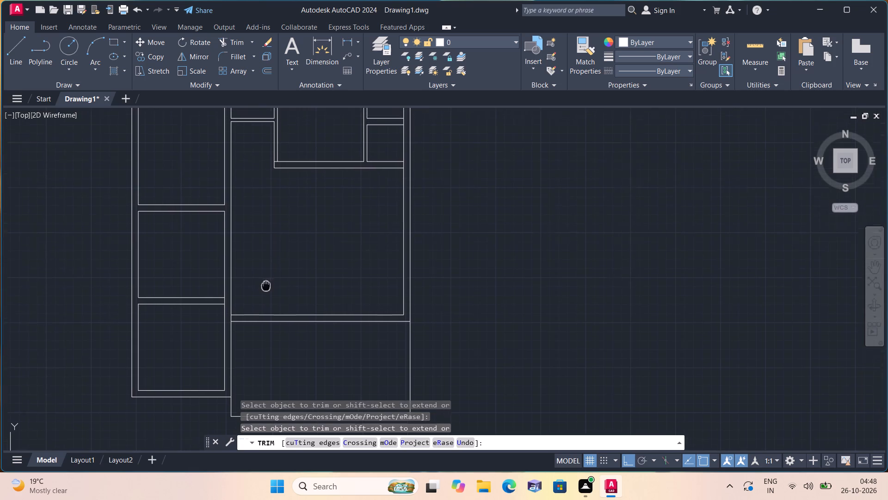
middle_drag(265, 288, 242, 338)
scroll(382, 227, up, 2)
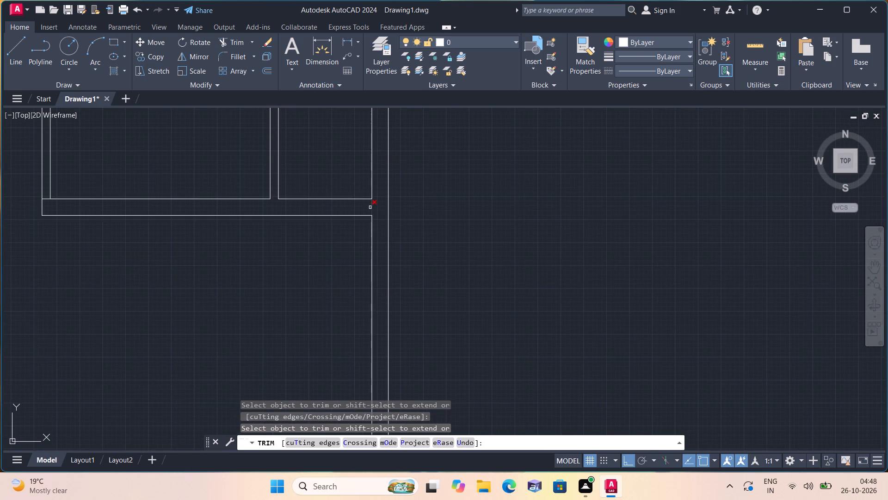
click(372, 208)
scroll(371, 208, down, 3)
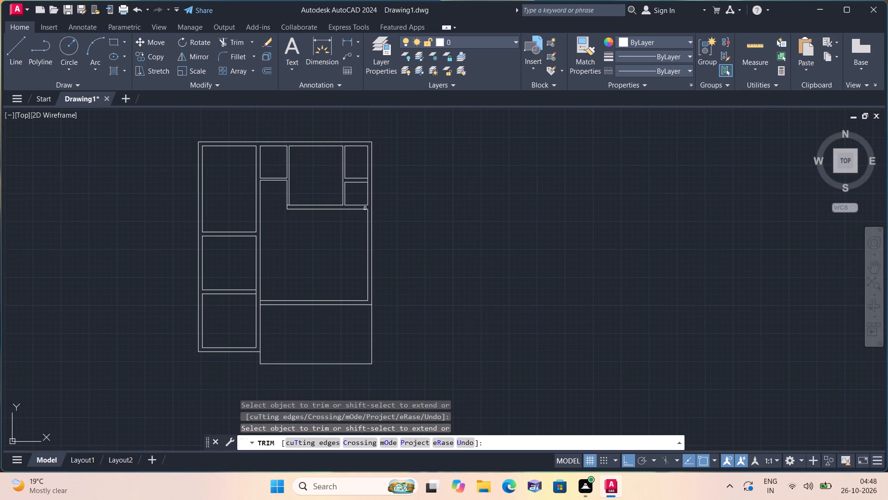
scroll(374, 170, up, 2)
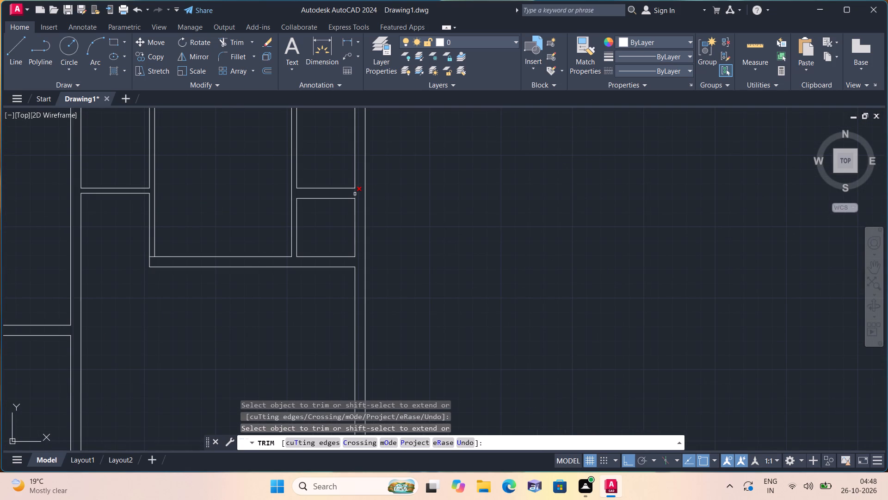
click(355, 194)
scroll(366, 197, down, 1)
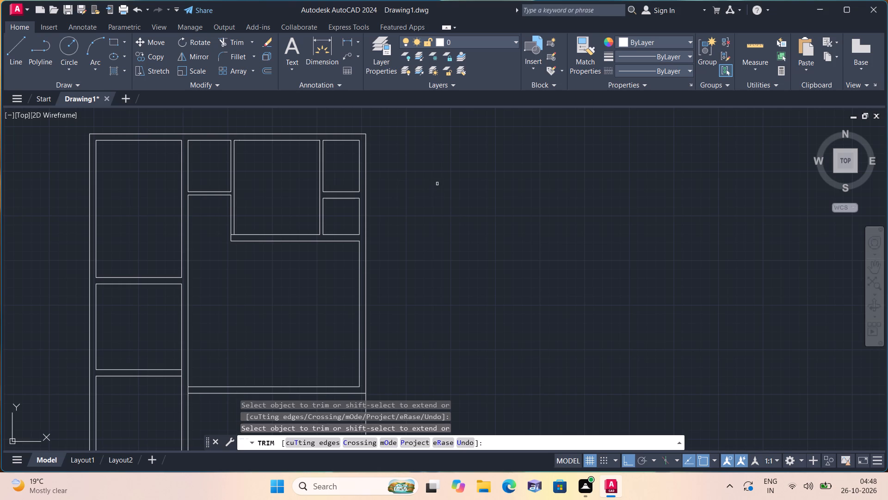
middle_drag(434, 169, 414, 115)
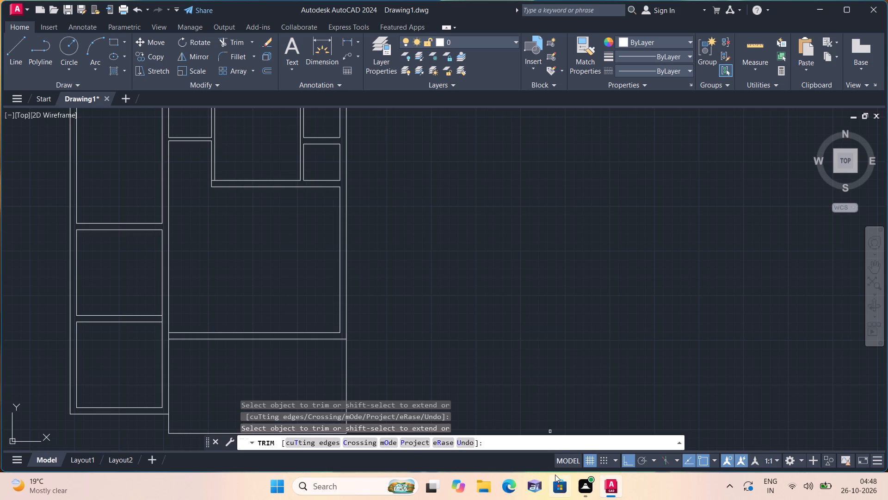
scroll(474, 412, down, 1)
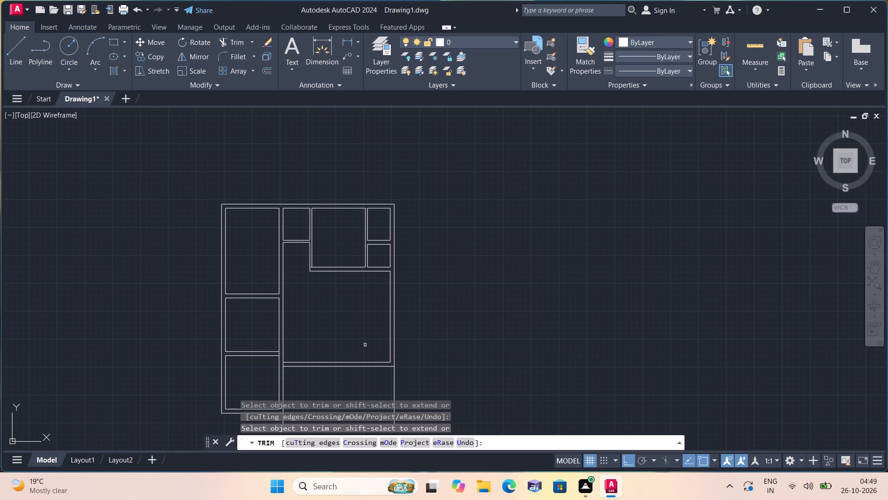
scroll(365, 345, down, 1)
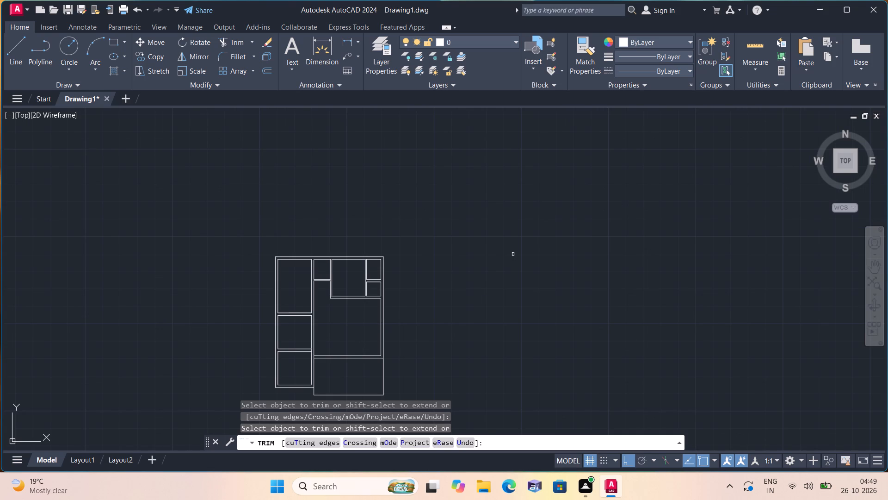
key(Escape)
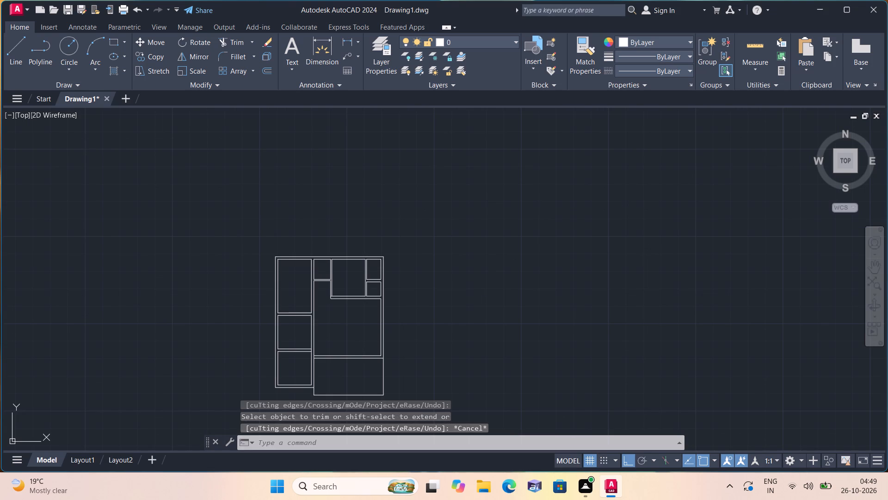
Add a horizontal linear dimension for the plan's overall width between the top outer corners, placed above the top wall.
click(358, 39)
drag(375, 55, 377, 68)
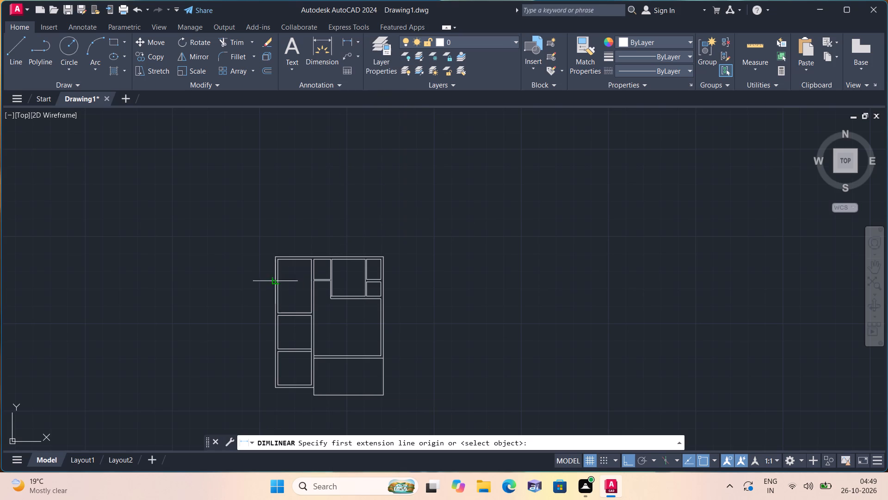
scroll(279, 263, up, 3)
click(257, 237)
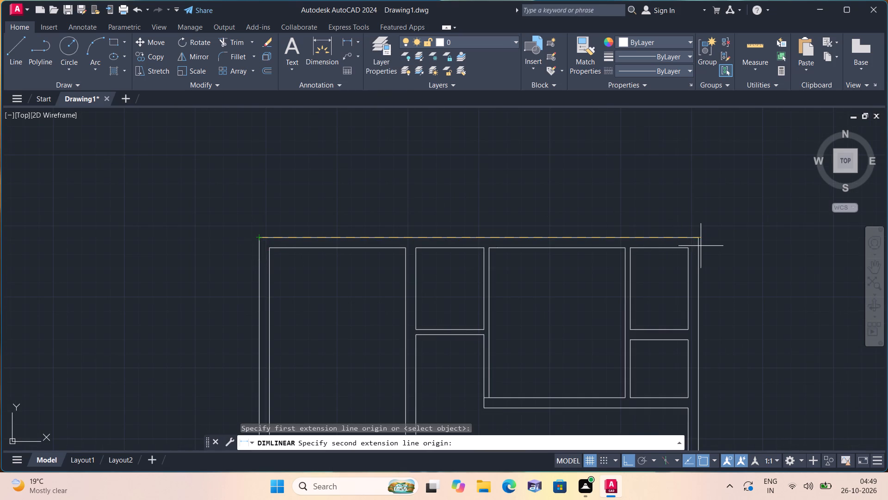
click(701, 237)
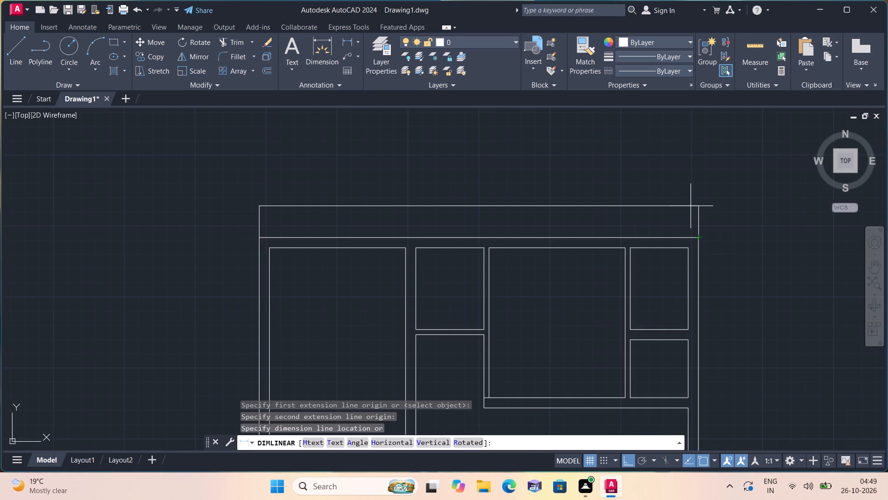
click(691, 206)
Add a vertical linear dimension from the top-right outer corner to the bottom-right corner, placed outside the right wall.
click(348, 39)
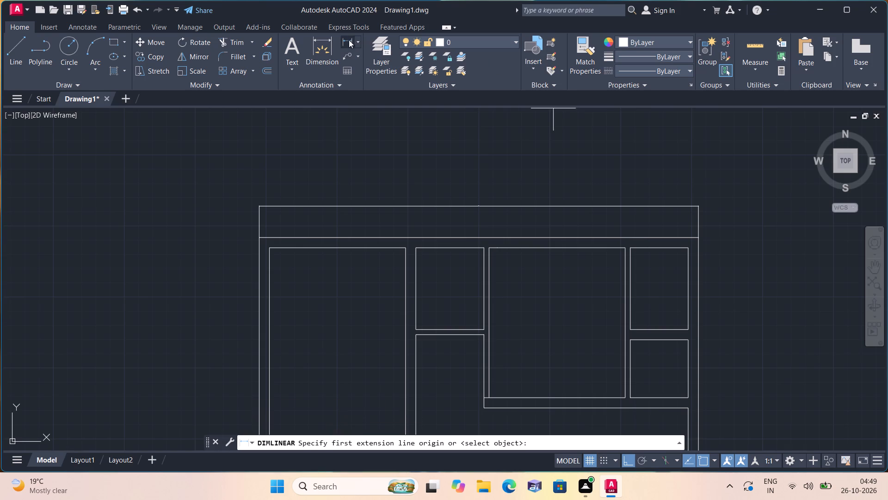
scroll(534, 194, down, 1)
middle_drag(534, 194, 403, 129)
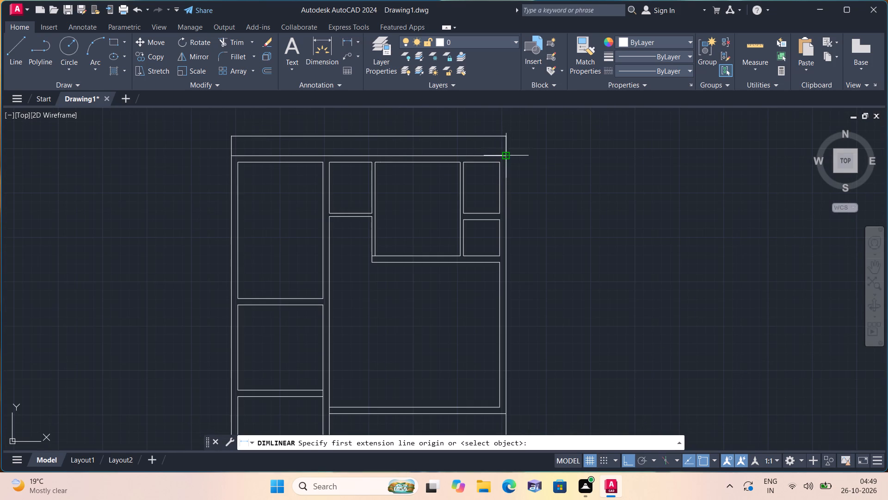
click(509, 156)
scroll(570, 275, down, 2)
middle_drag(570, 275, 511, 163)
scroll(513, 266, up, 2)
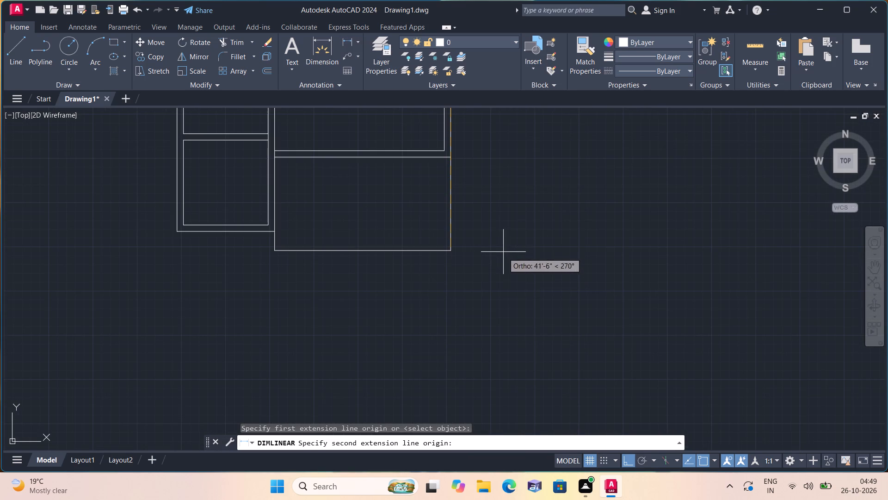
click(452, 252)
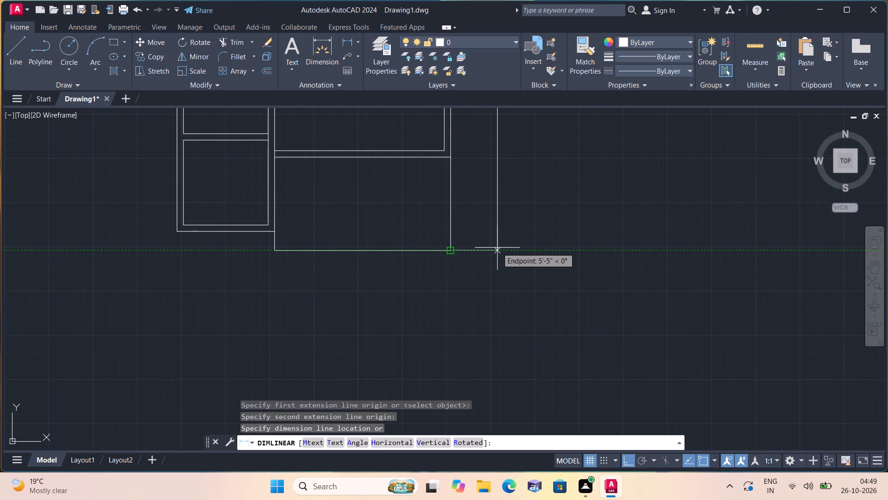
click(510, 245)
Select the vertical dimension and all similar dimensions, and set their text height to 6".
click(521, 255)
click(504, 219)
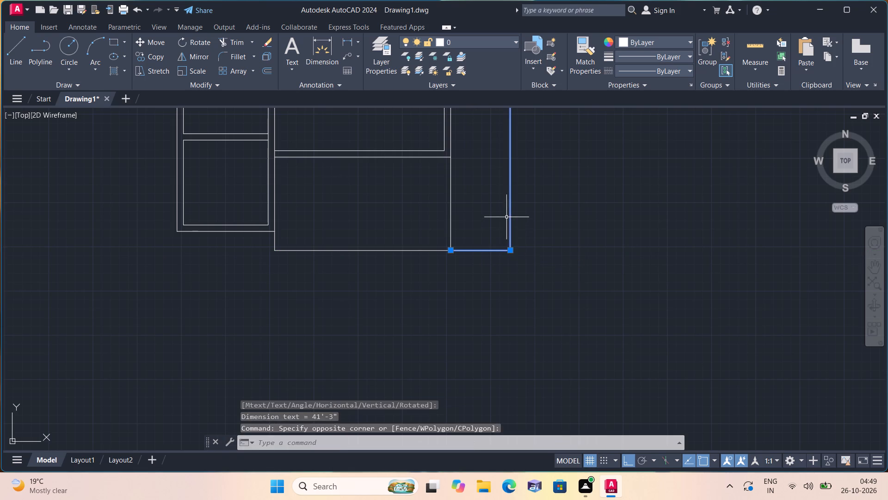
right_click(507, 215)
click(560, 369)
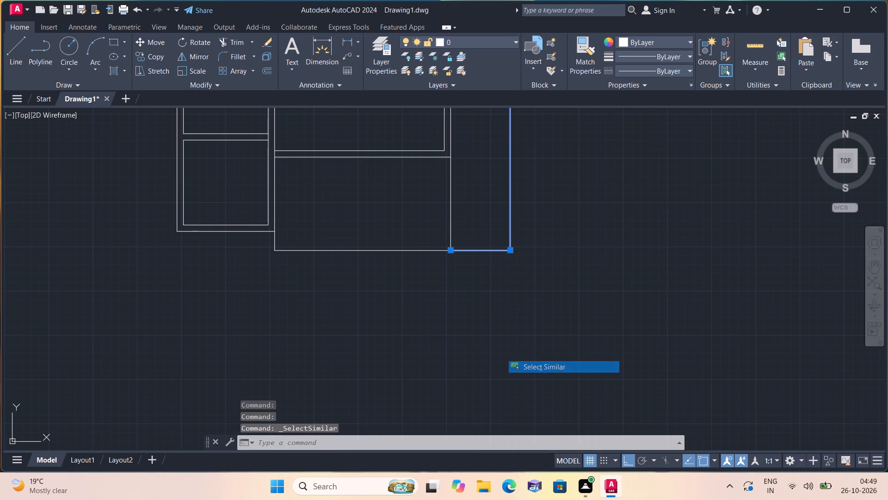
right_click(563, 359)
click(582, 342)
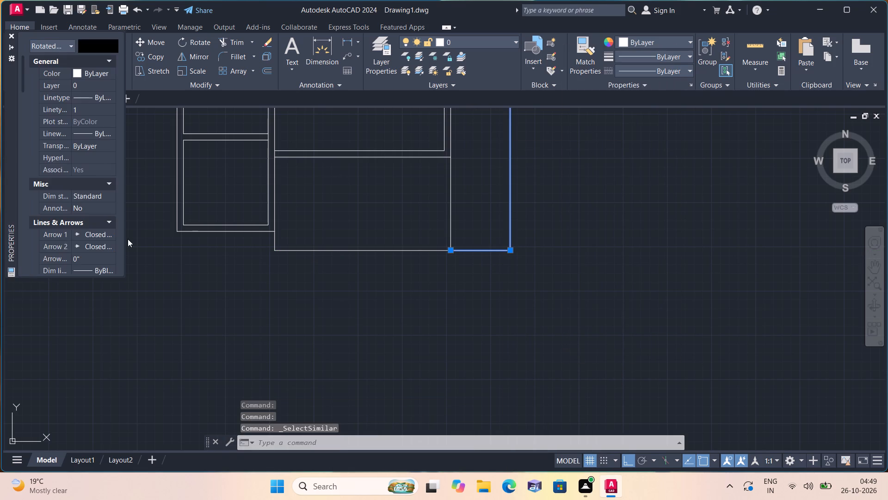
scroll(96, 223, down, 6)
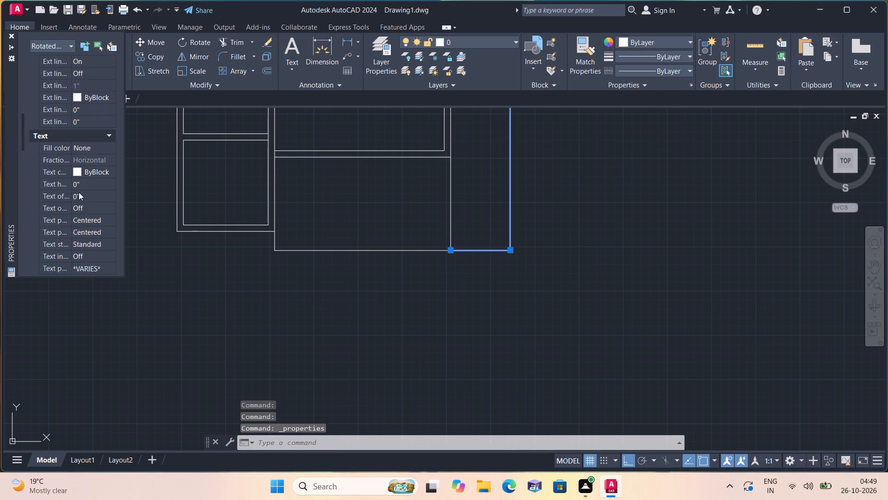
click(80, 183)
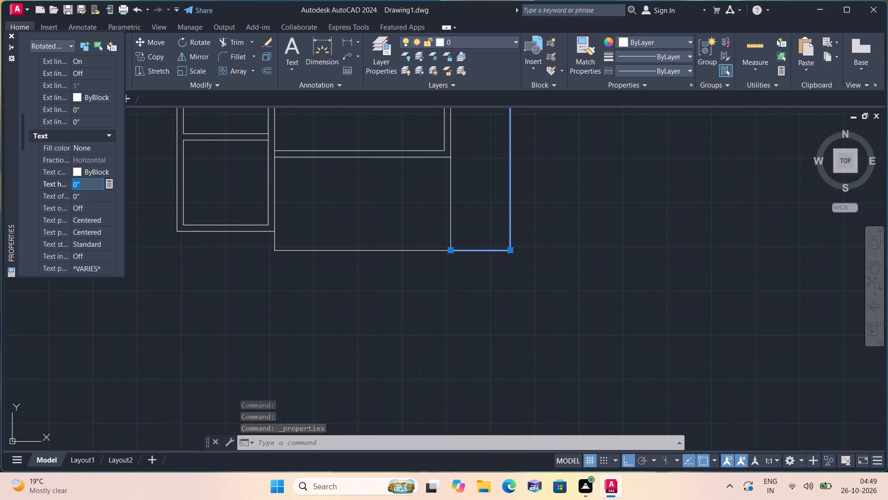
key(BackSpace)
text(6")
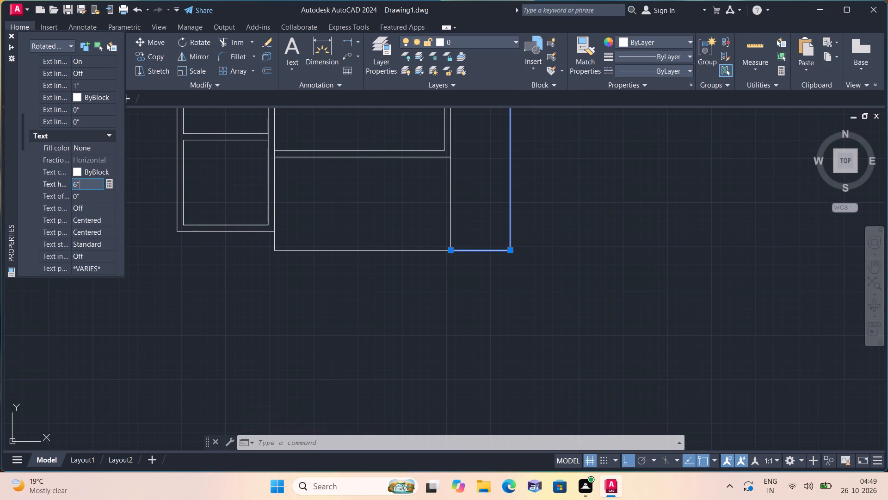
click(140, 162)
click(11, 30)
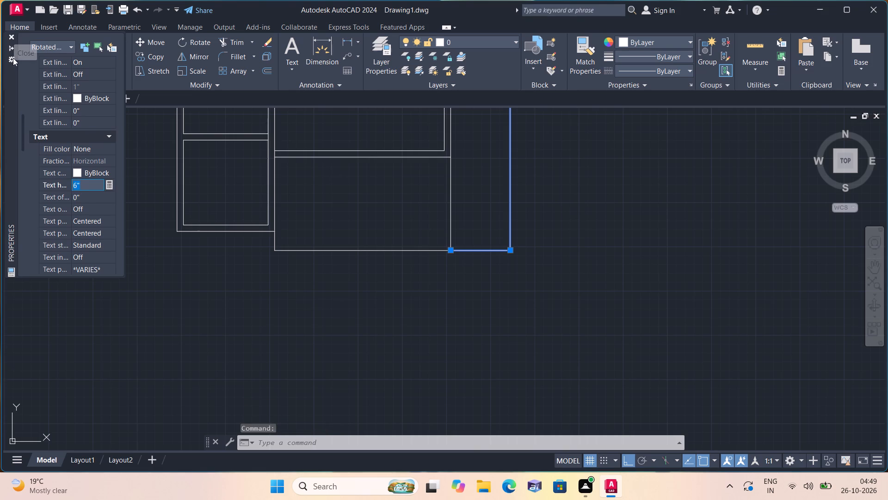
click(10, 34)
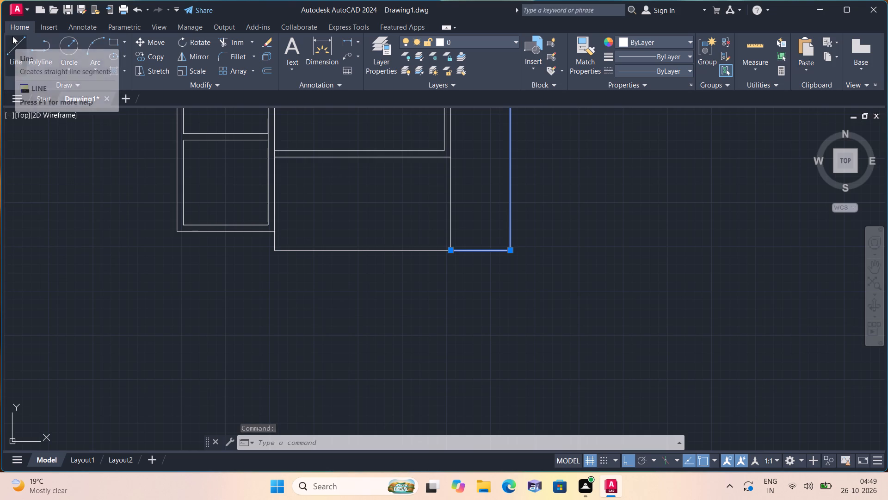
key(Escape)
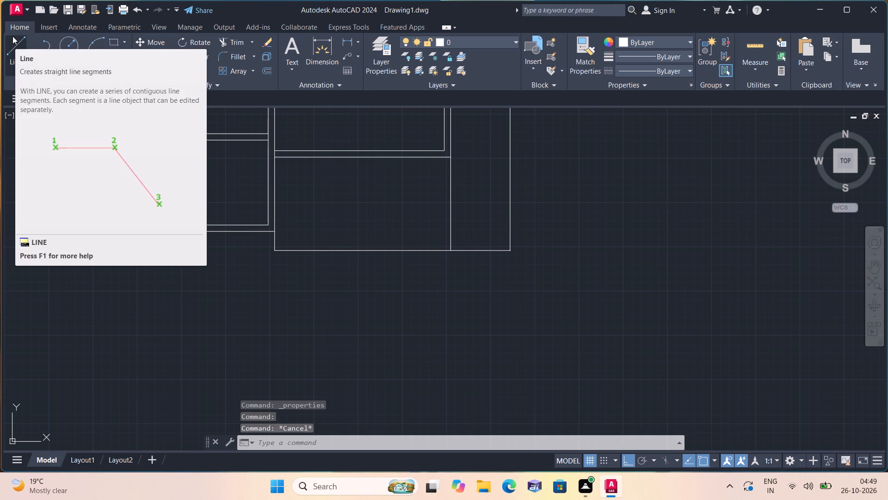
Examine the overall dimensions and their text above and to the right of the plan.
scroll(396, 206, down, 3)
scroll(349, 165, up, 1)
middle_drag(349, 165, 225, 280)
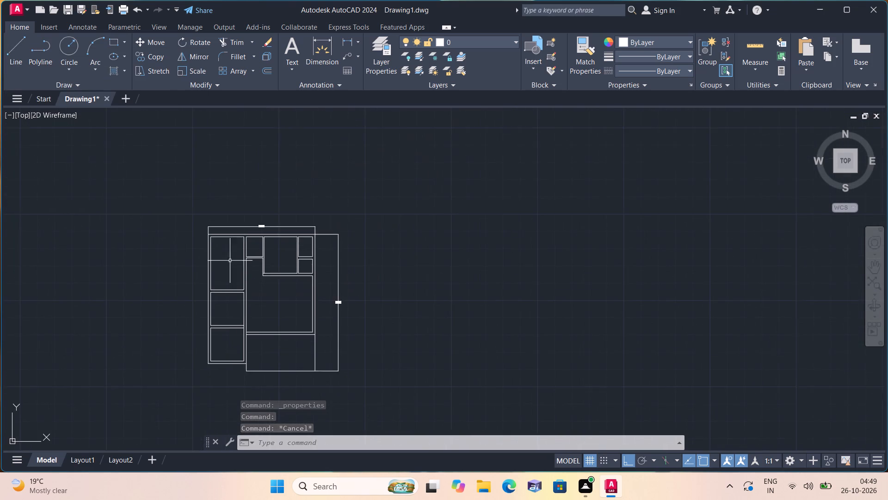
scroll(245, 226, up, 2)
scroll(319, 239, up, 2)
middle_drag(341, 287, 254, 160)
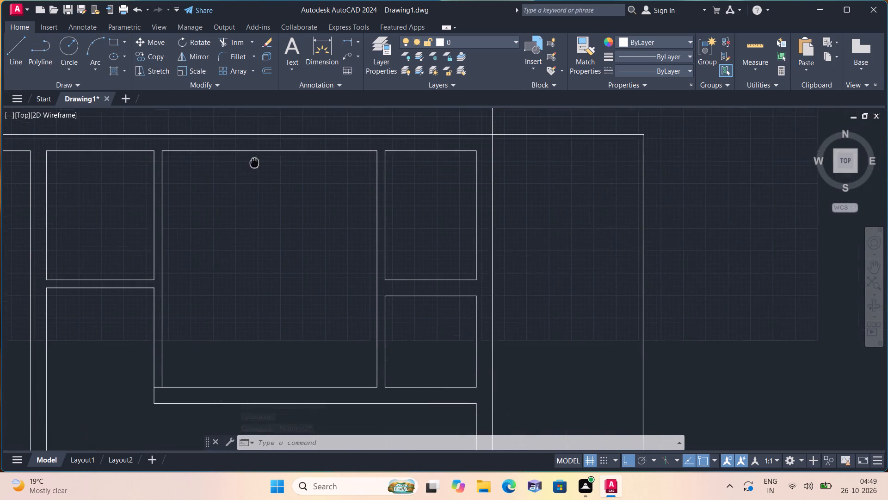
middle_drag(254, 160, 253, 157)
middle_drag(375, 300, 344, 90)
scroll(365, 264, down, 2)
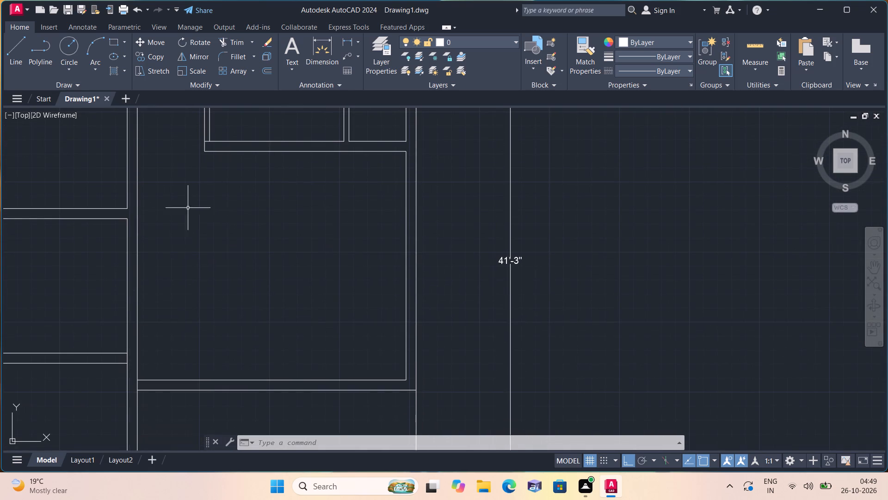
scroll(0, 2, down, 3)
scroll(161, 222, down, 1)
scroll(117, 206, down, 1)
middle_drag(116, 206, 221, 395)
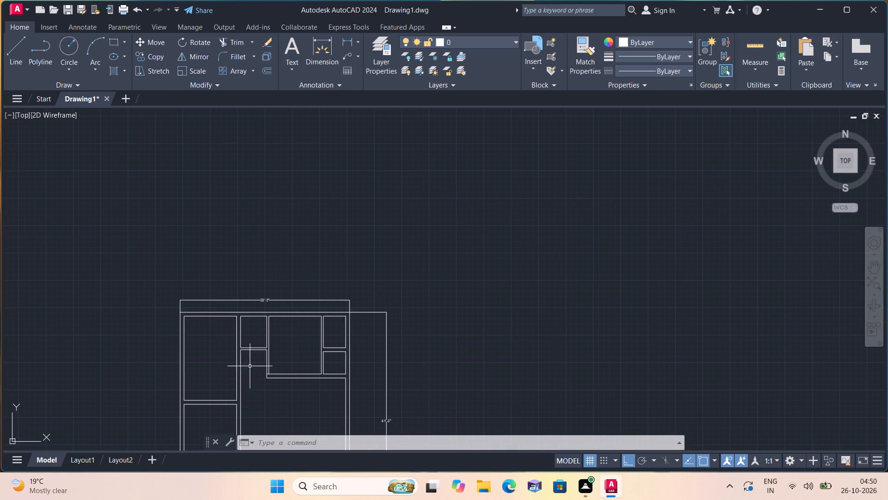
Draw a horizontal line from the left end of the central room's bottom wall line across the passage to the large left room's wall.
scroll(250, 363, up, 3)
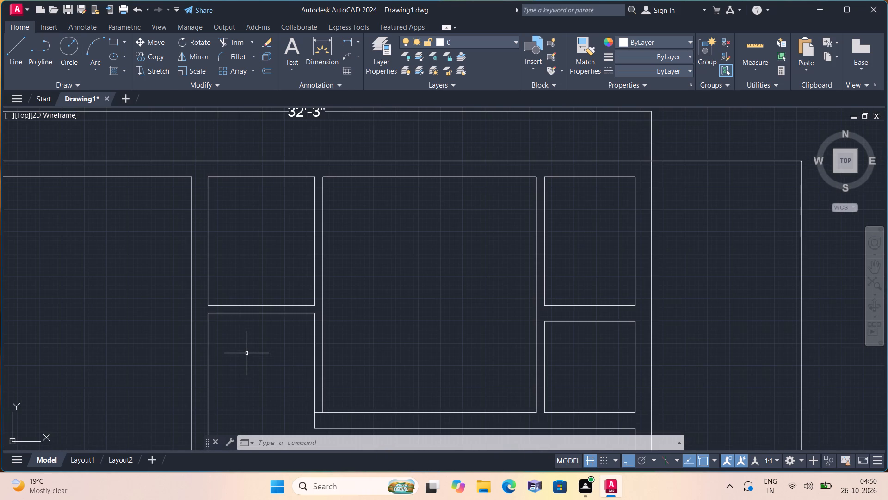
middle_drag(240, 334, 238, 333)
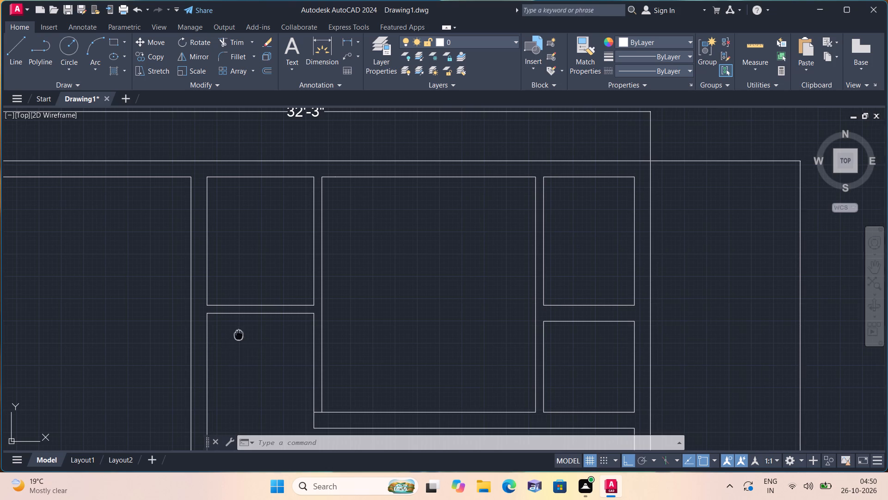
middle_drag(238, 333, 235, 287)
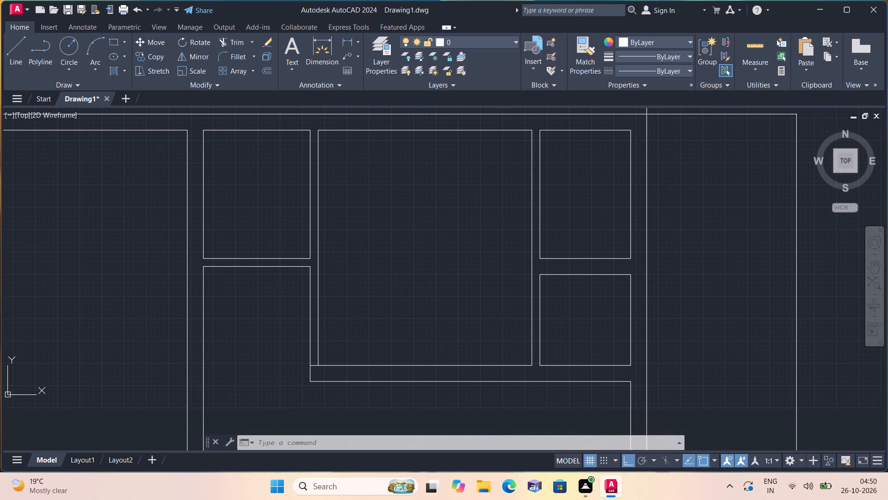
scroll(235, 287, down, 1)
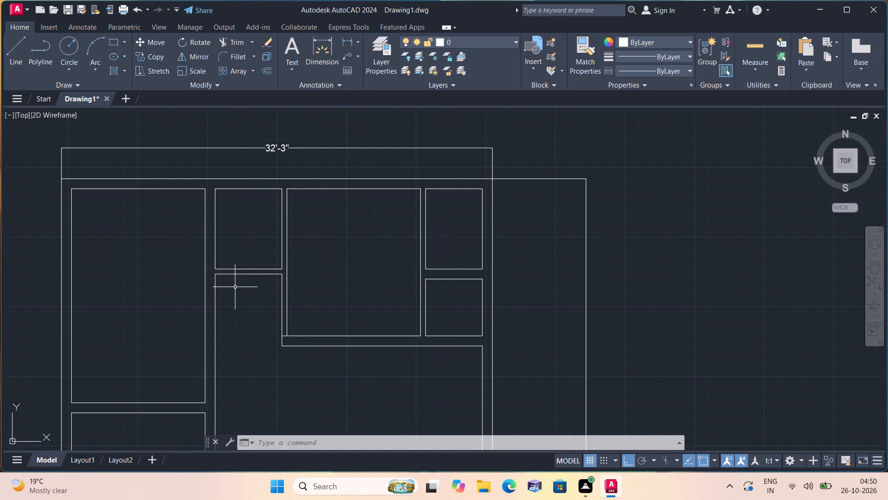
key(l)
key(space)
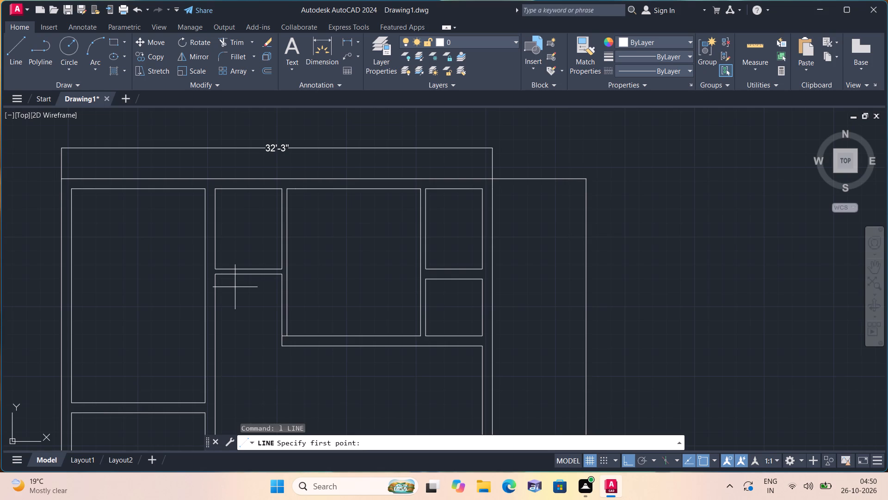
click(283, 337)
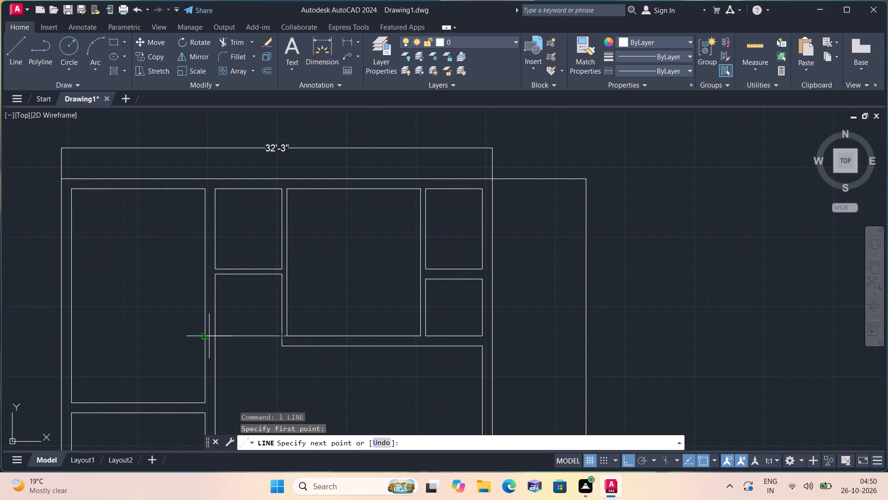
click(207, 335)
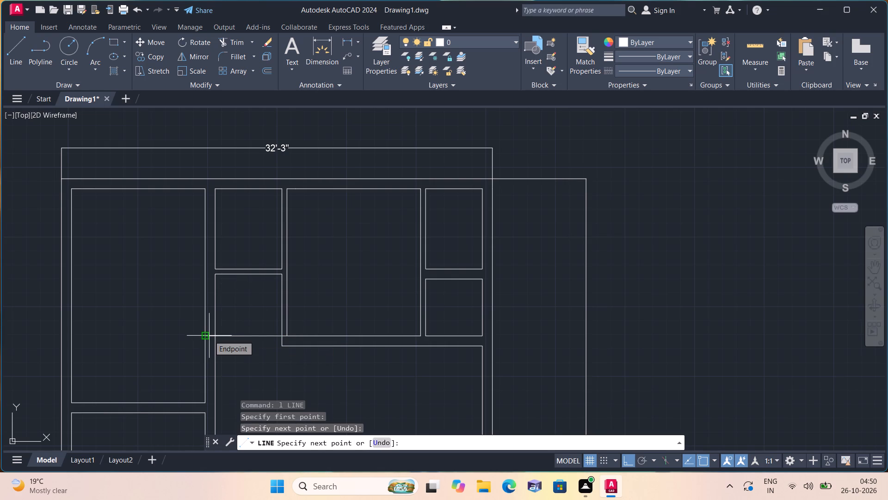
key(space)
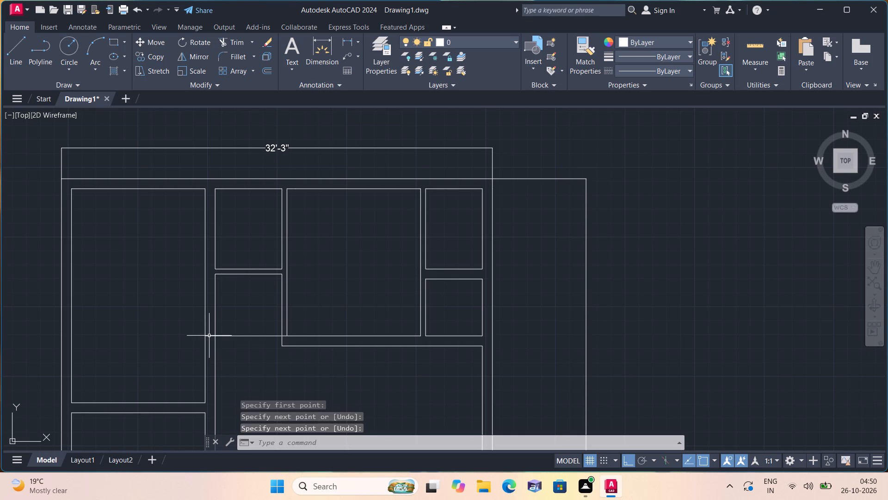
Trim the new line's span across the passage, keeping only the short segment within the left room's wall.
text(trim)
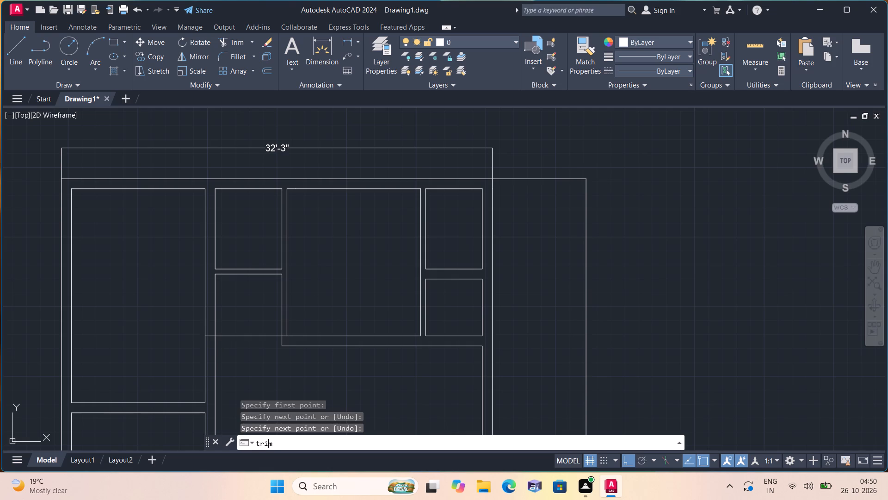
key(space)
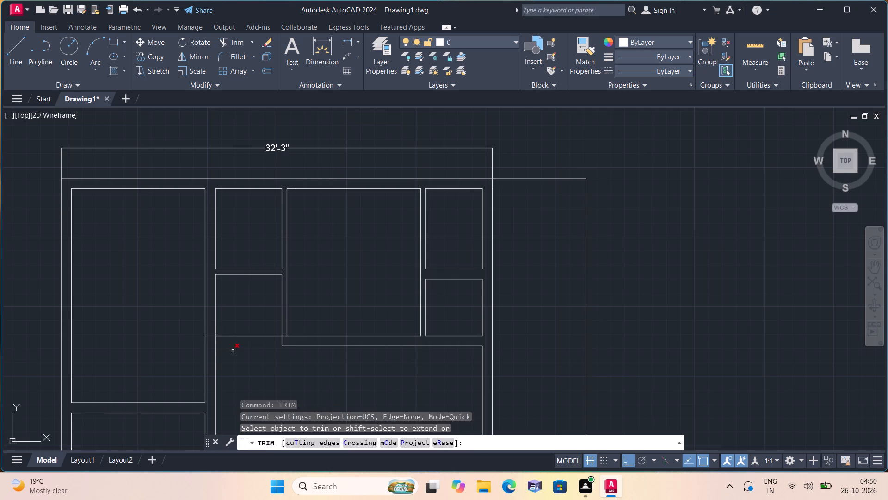
drag(253, 329, 263, 366)
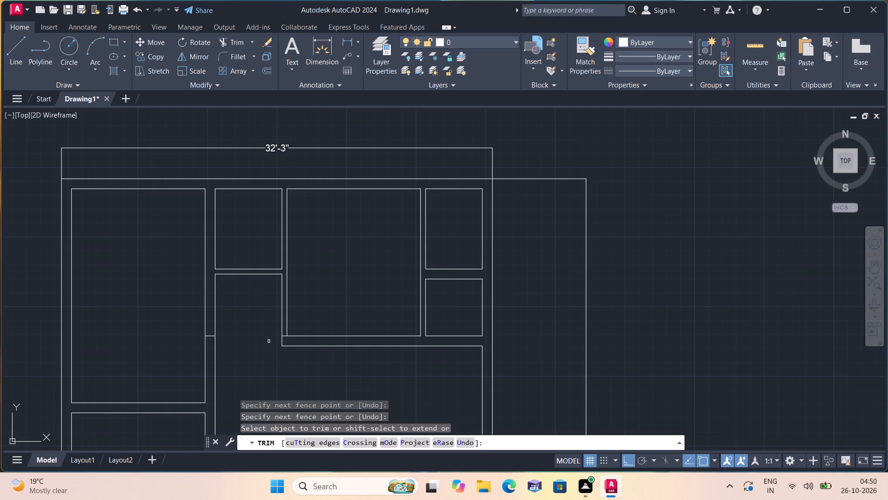
key(space)
Offset the large left room's right-hand wall line 4.5" toward the passage and small upper room.
text(off)
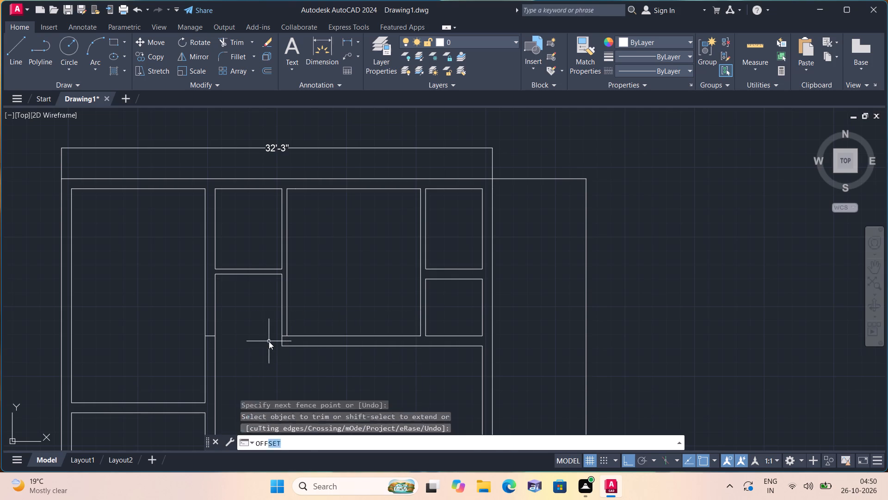
key(space)
text(4.5")
key(space)
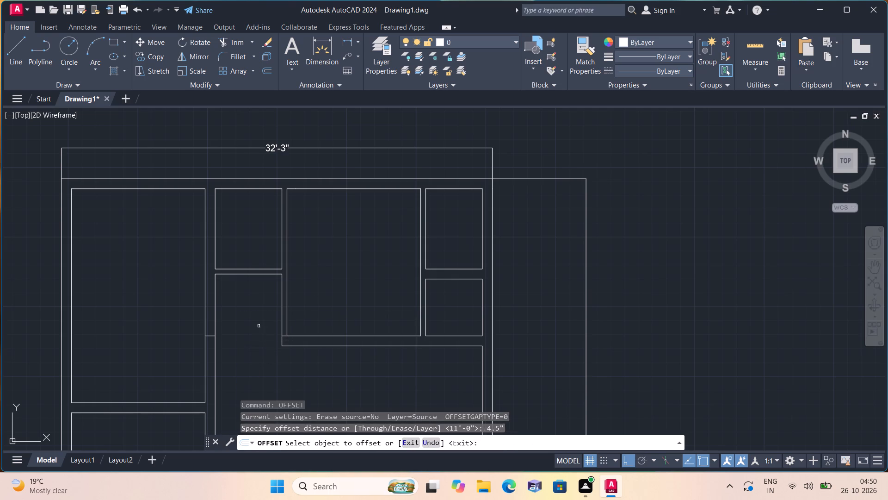
click(205, 263)
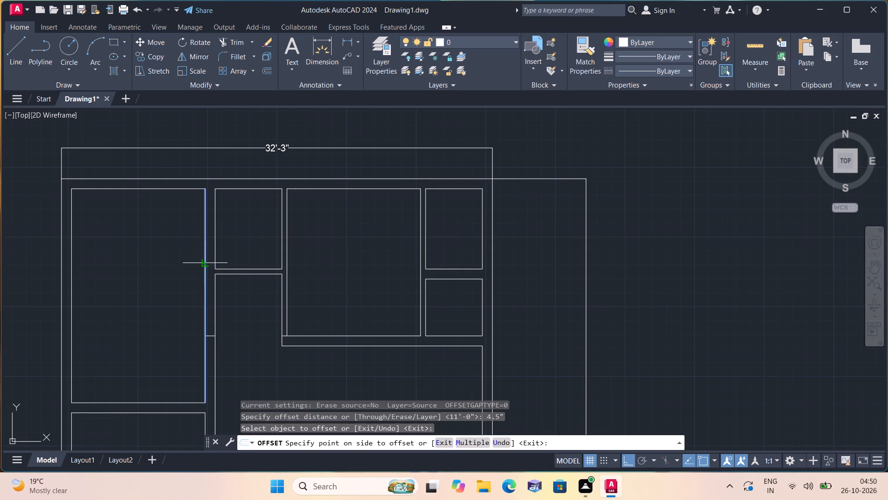
click(229, 305)
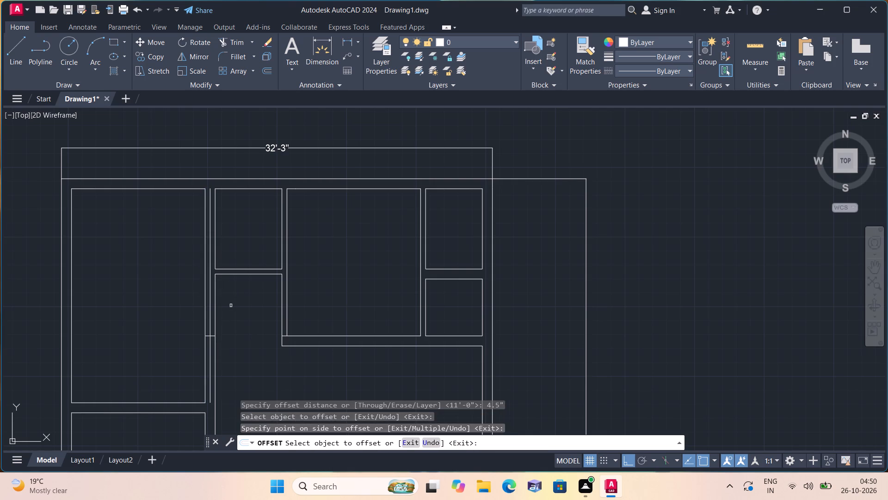
key(space)
Trim the offset line below the short cross segment, and remove the old wall face beside the small upper room.
text(tr)
text(im)
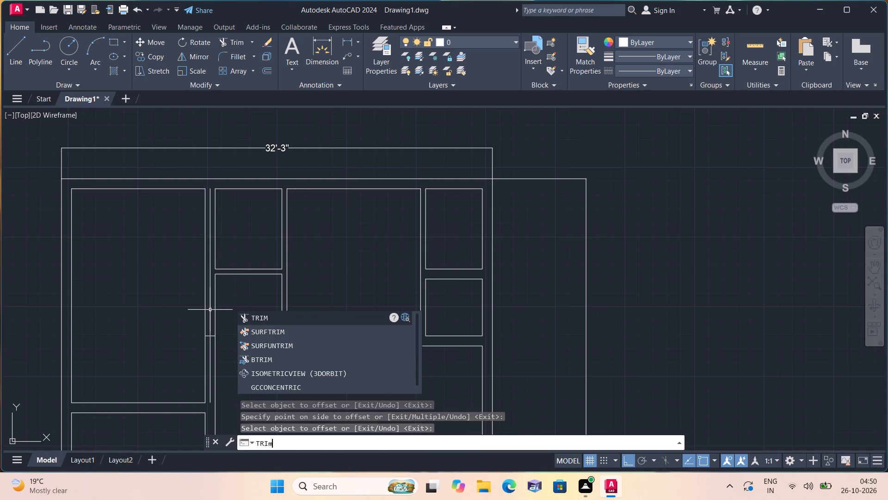
key(space)
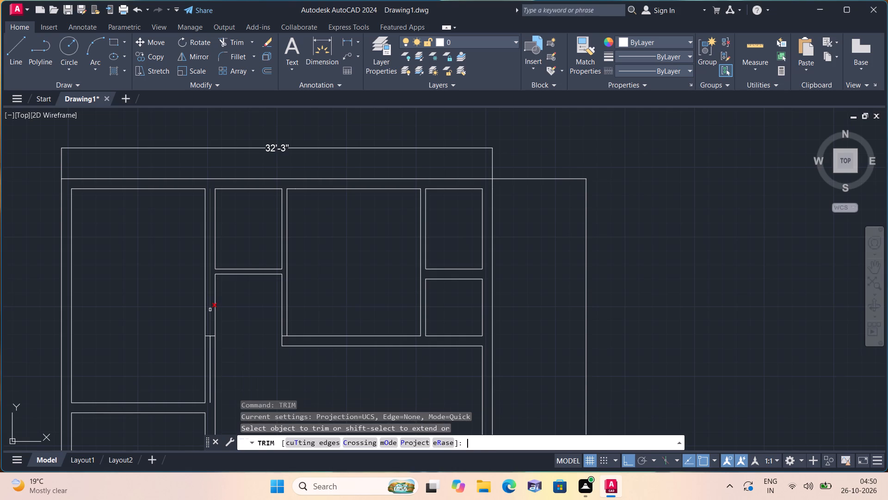
scroll(210, 354, up, 1)
click(210, 350)
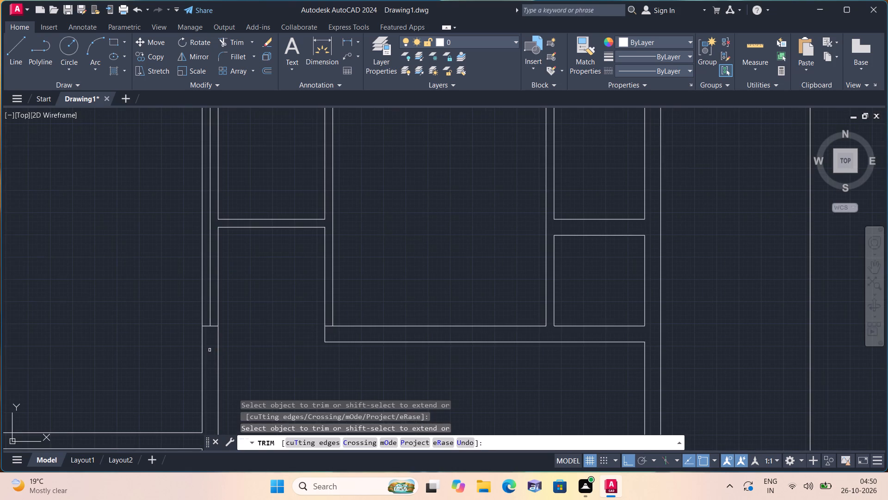
scroll(210, 350, down, 1)
middle_drag(242, 312, 259, 368)
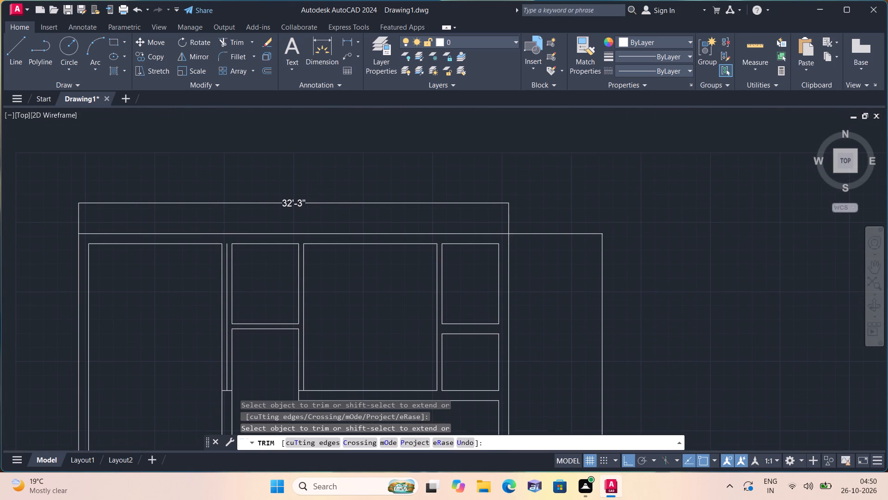
click(233, 287)
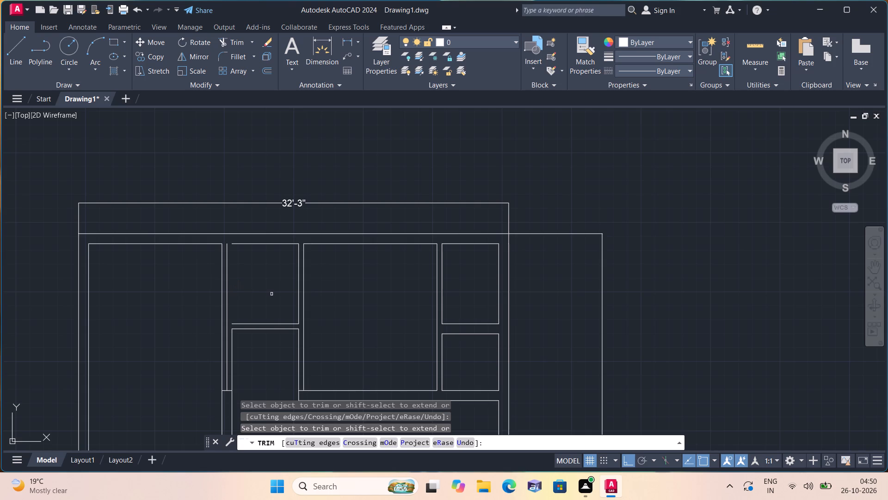
key(space)
Extend the small upper room's top and bottom lines and the passage's top line toward the new 4.5" partition.
text(exte)
key(space)
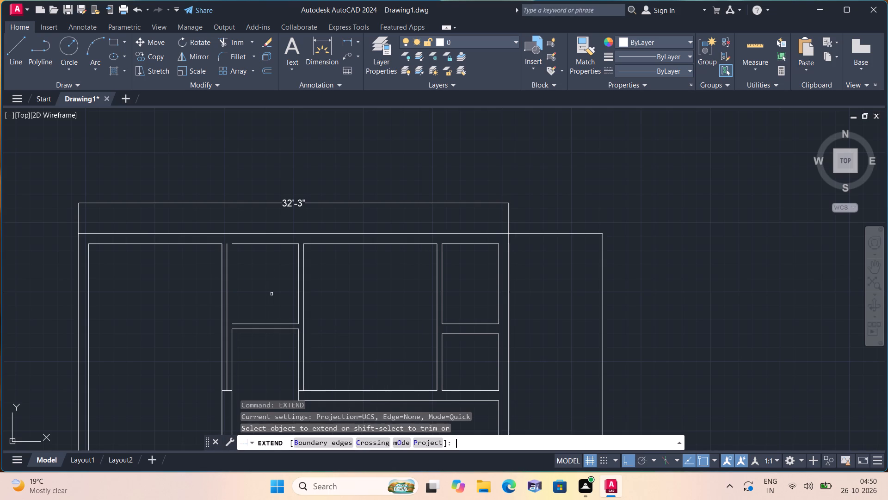
click(236, 244)
click(237, 324)
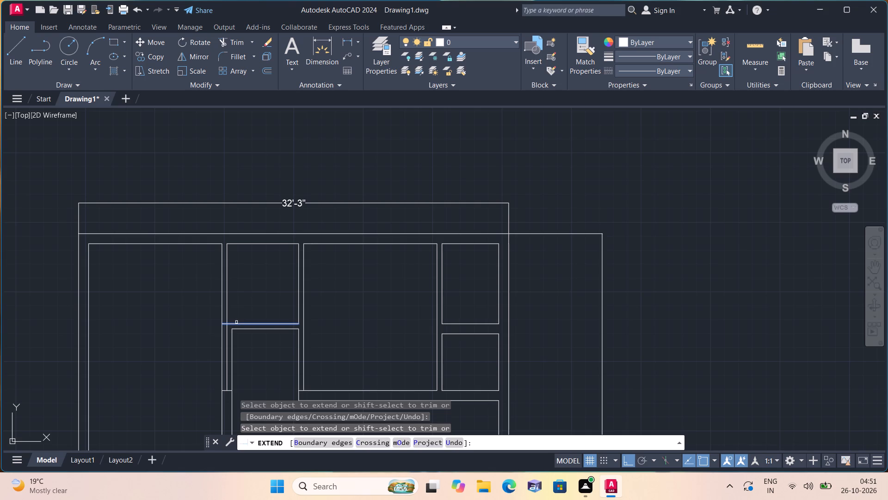
click(236, 322)
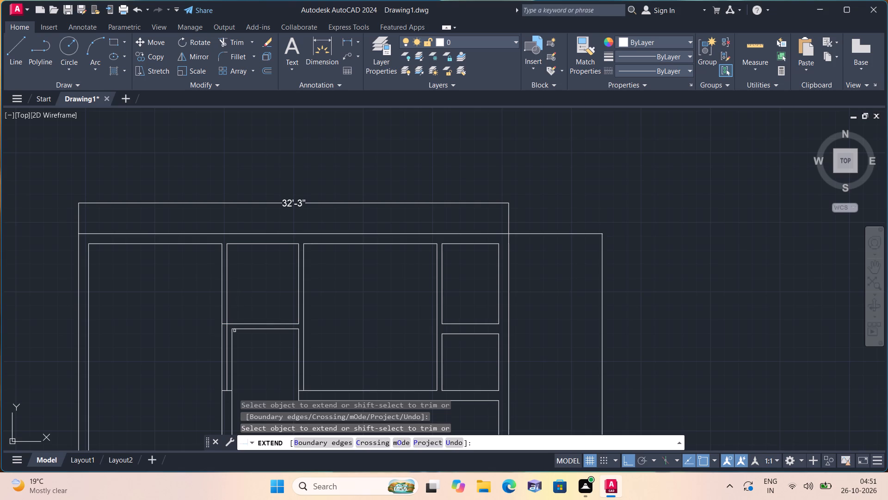
click(234, 330)
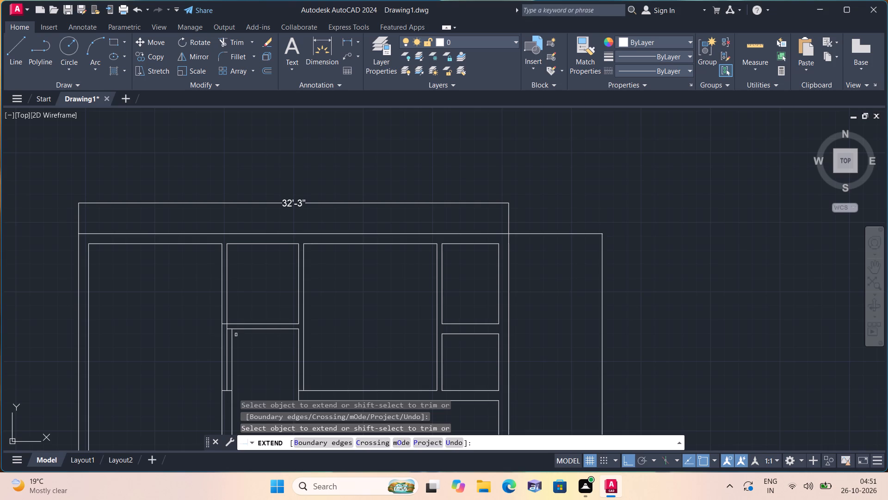
click(232, 329)
key(space)
Trim the old wall face beside the passage and the excess lines where the cross partition meets the new wall face.
text(trim)
key(space)
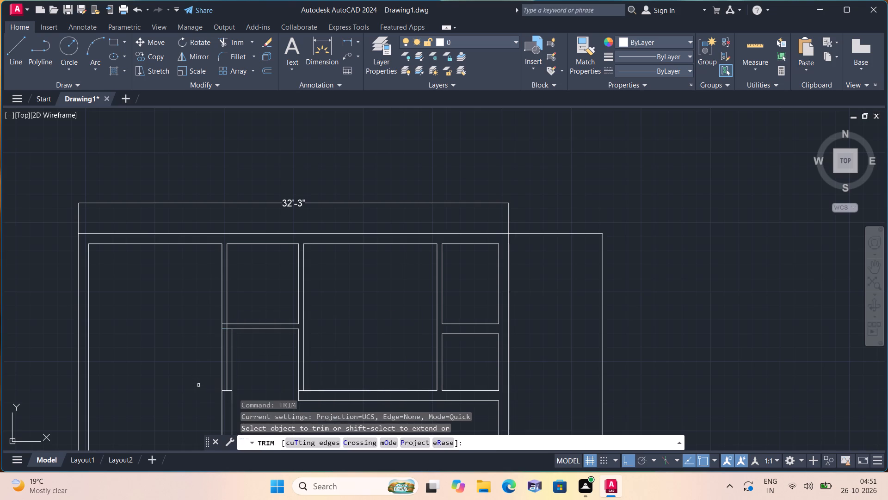
click(233, 345)
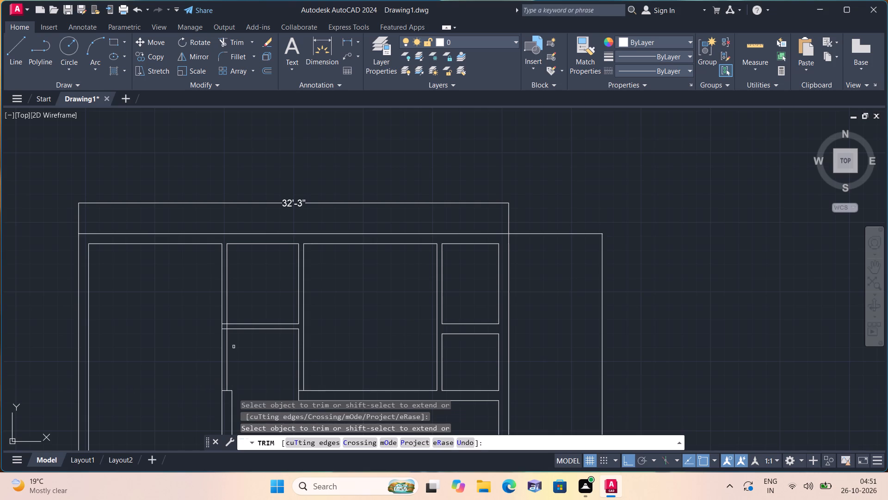
scroll(216, 316, up, 3)
drag(237, 360, 236, 358)
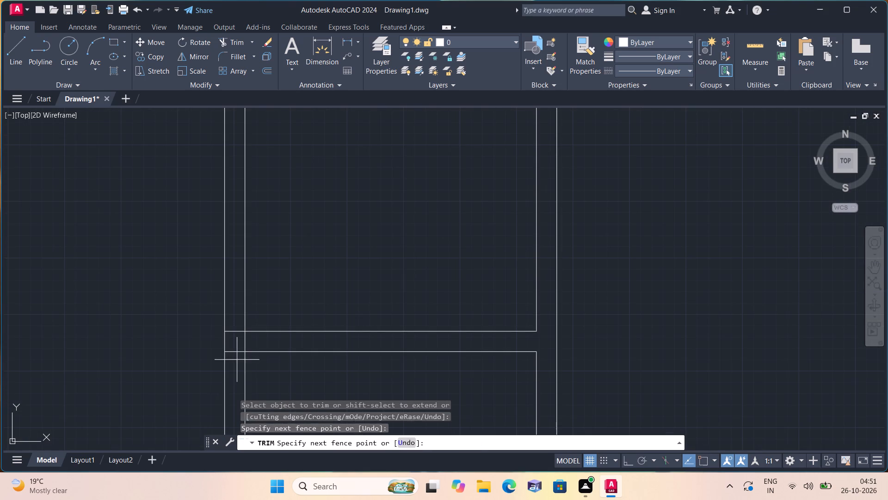
drag(236, 358, 236, 355)
click(247, 343)
scroll(247, 332, down, 3)
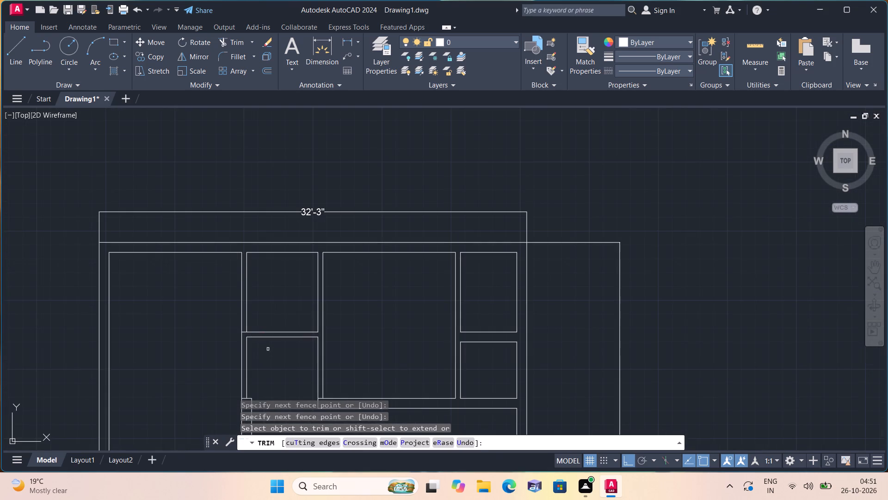
middle_drag(294, 363, 269, 229)
scroll(269, 229, down, 1)
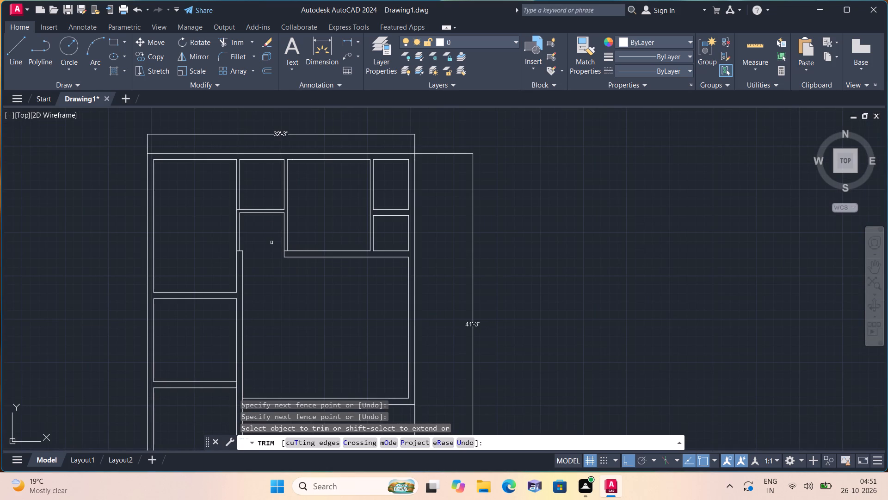
key(space)
Draw a line 2' up the small upper room's left-hand partition from its bottom-left corner, continuing straight across to the other wall face.
text(l)
key(space)
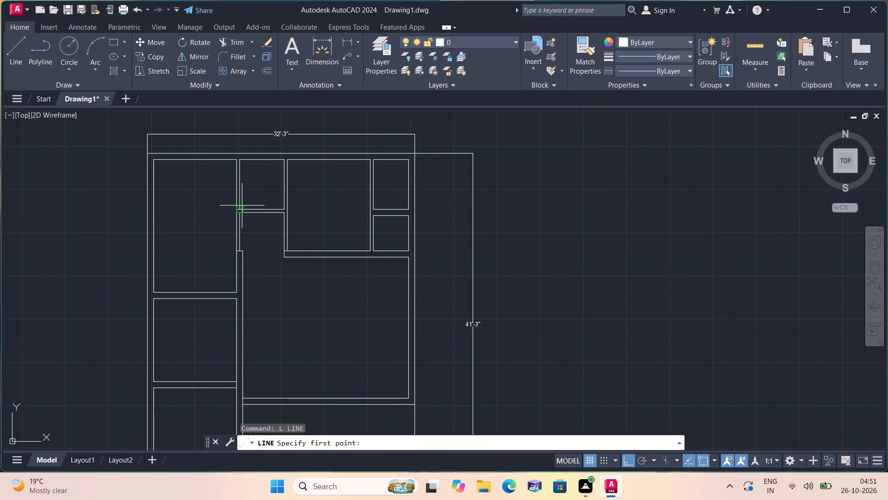
scroll(241, 206, up, 3)
click(233, 217)
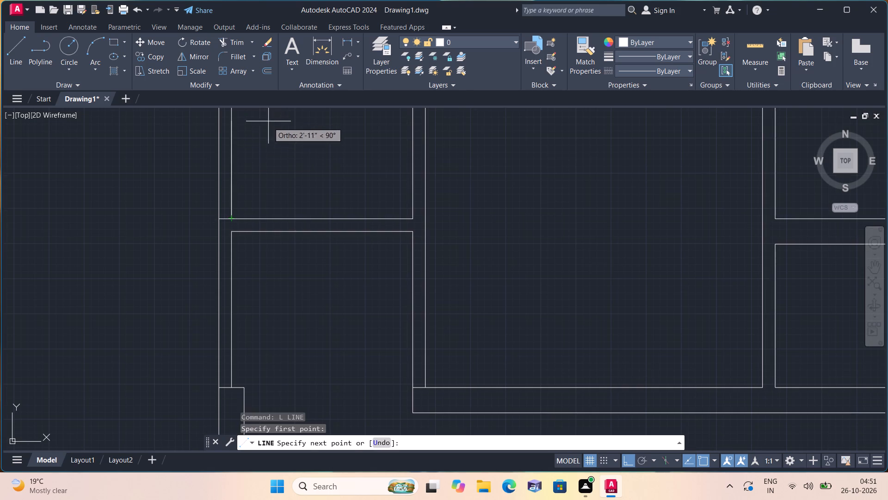
middle_drag(271, 129, 330, 262)
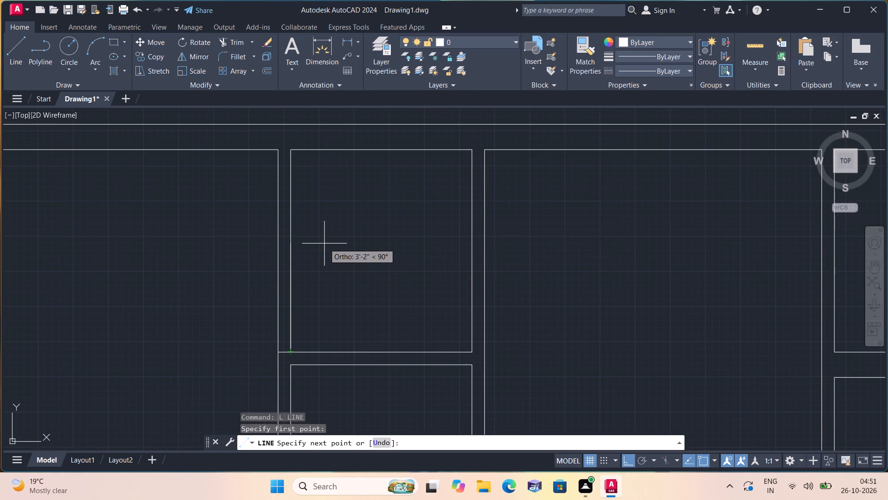
text(2')
key(space)
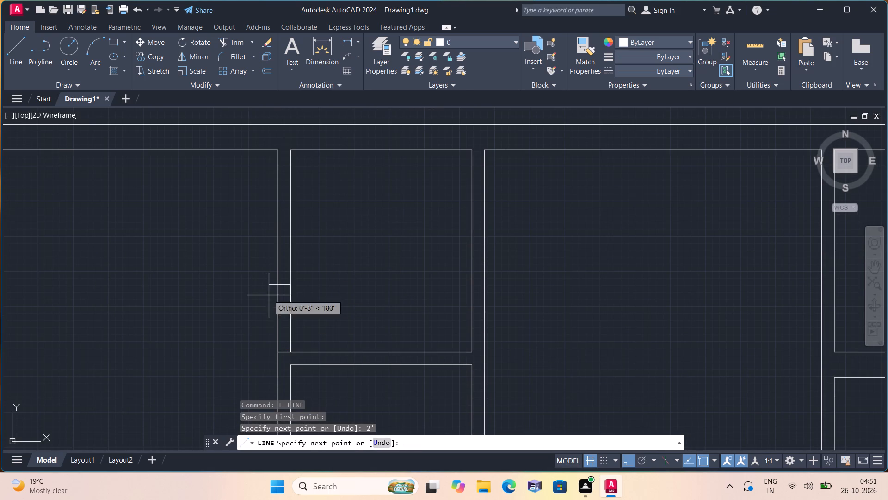
click(277, 286)
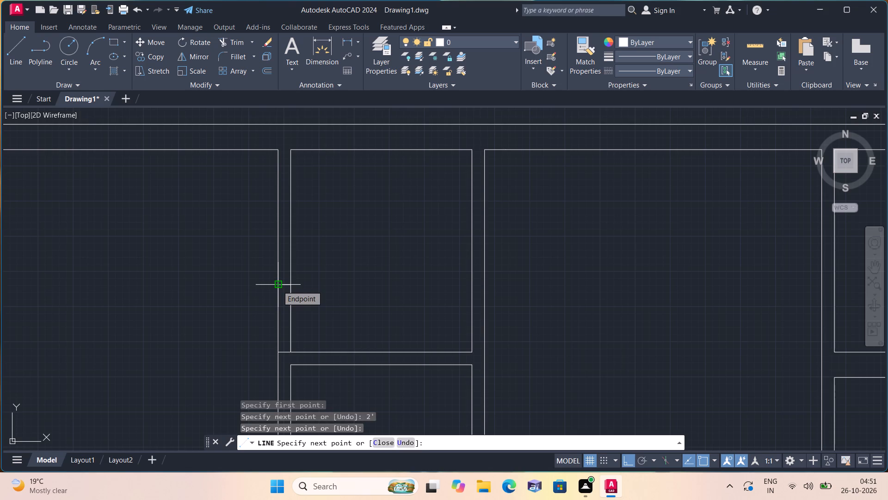
key(space)
Draw a line 2' up the passage's left-hand partition from its lower end, continuing across to the large left room's wall face.
scroll(283, 295, down, 1)
middle_drag(282, 295, 265, 219)
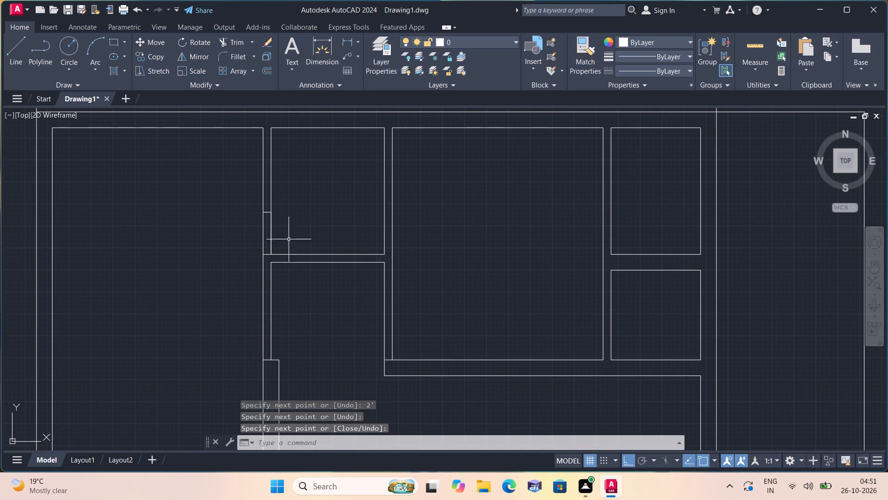
key(space)
click(274, 359)
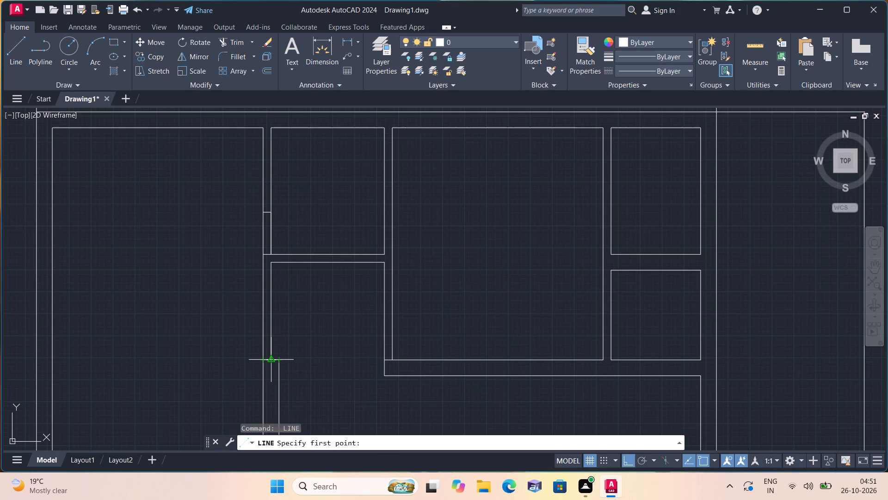
text(2')
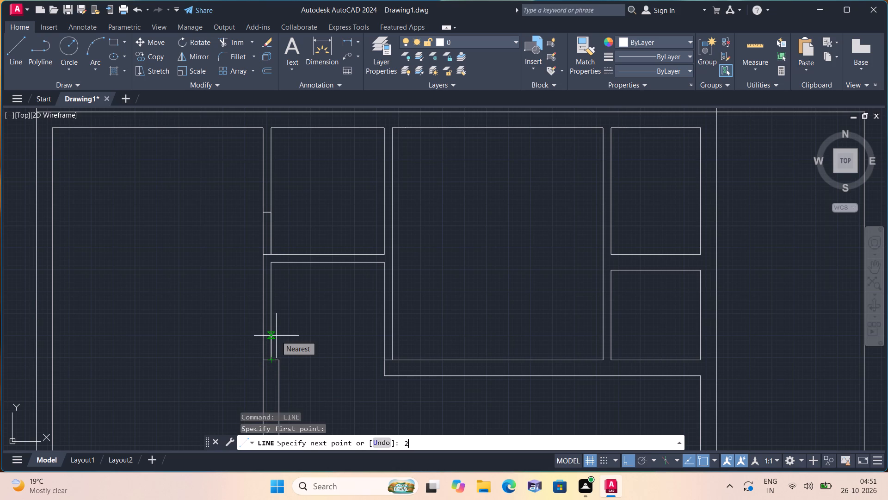
key(space)
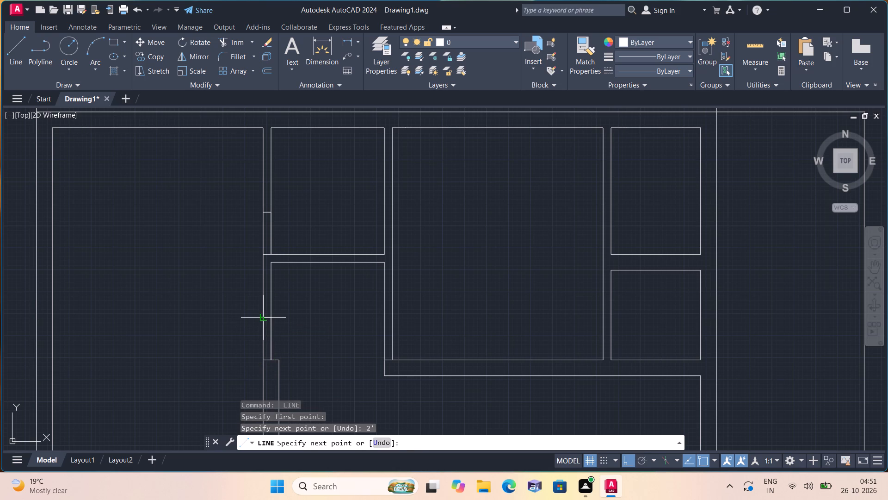
click(261, 320)
key(space)
Draw a 2' line up from the upper middle room's bottom-left corner and across toward the passage, then erase the slanted cross segment.
key(space)
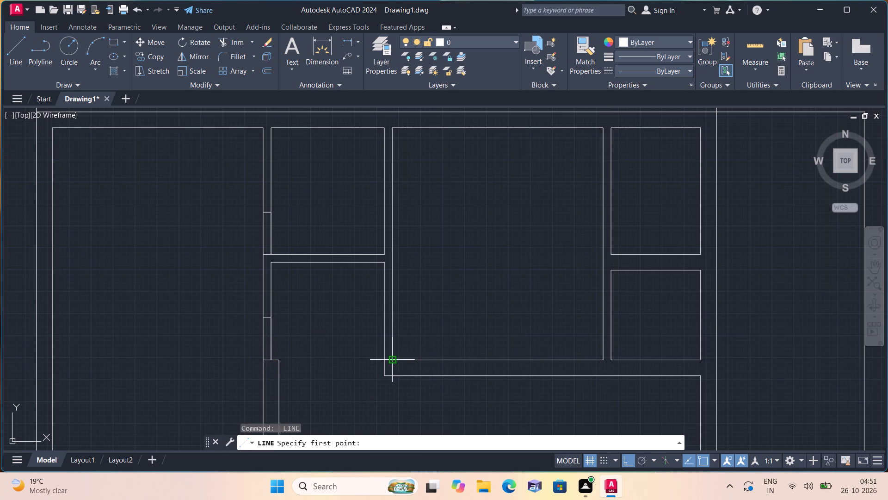
click(395, 359)
text(2')
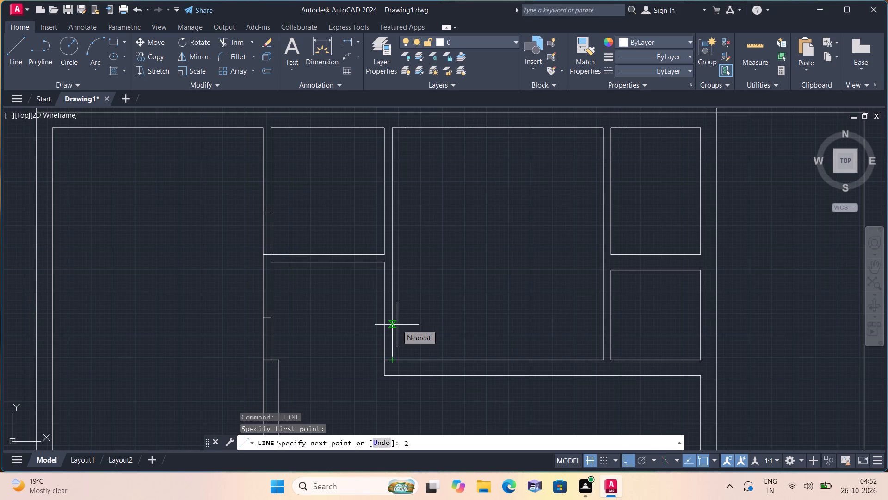
key(space)
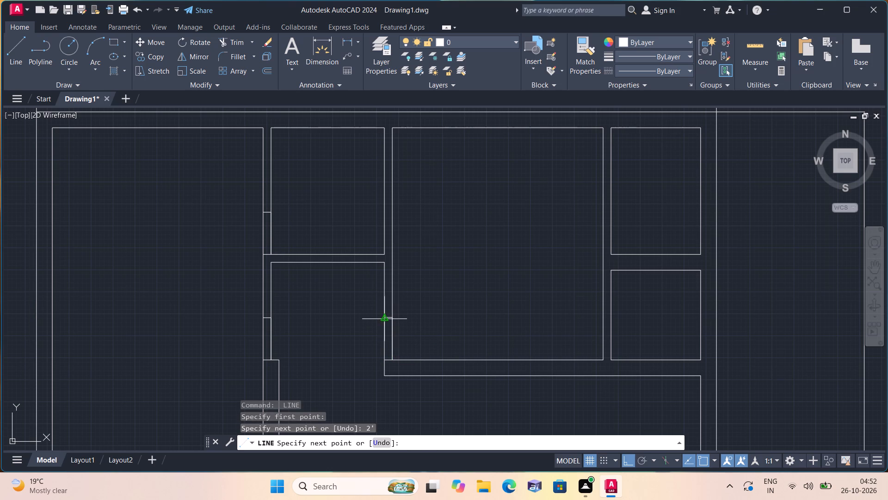
click(385, 321)
key(space)
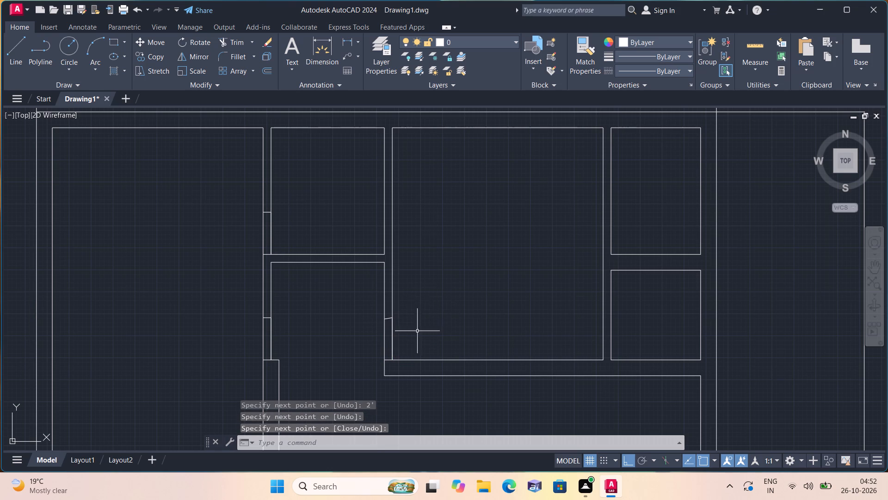
scroll(377, 330, up, 3)
drag(424, 302, 422, 297)
click(422, 257)
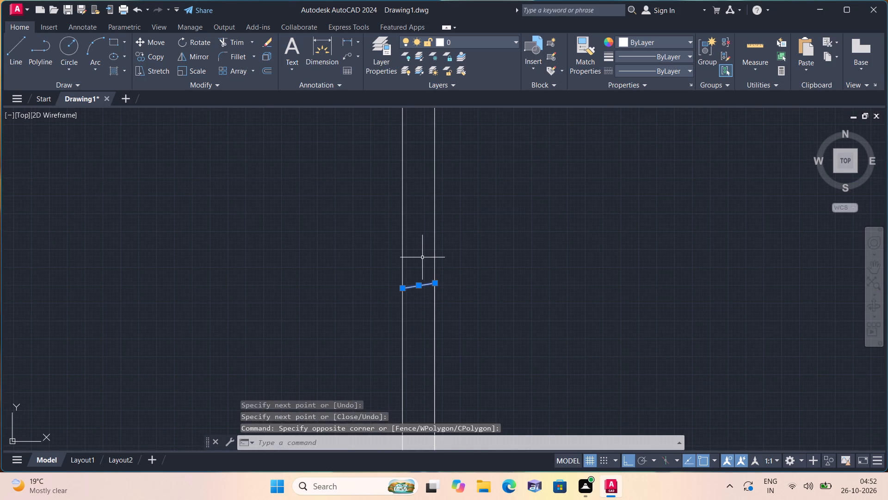
key(Delete)
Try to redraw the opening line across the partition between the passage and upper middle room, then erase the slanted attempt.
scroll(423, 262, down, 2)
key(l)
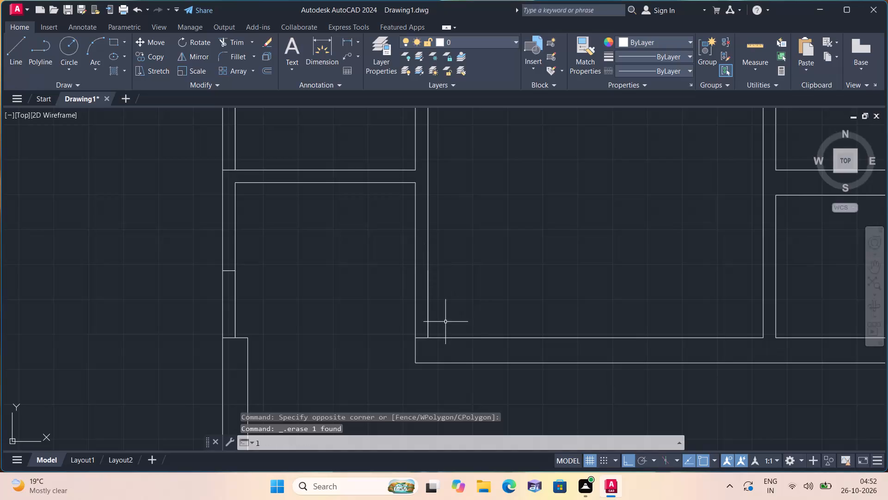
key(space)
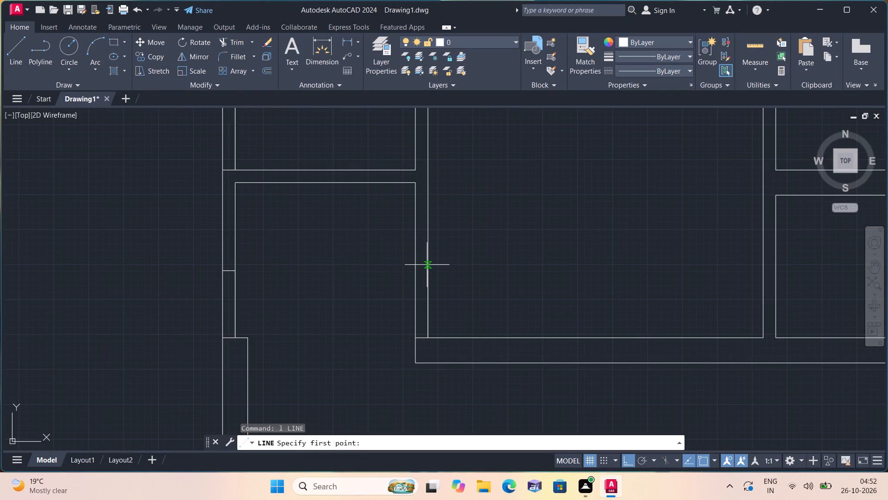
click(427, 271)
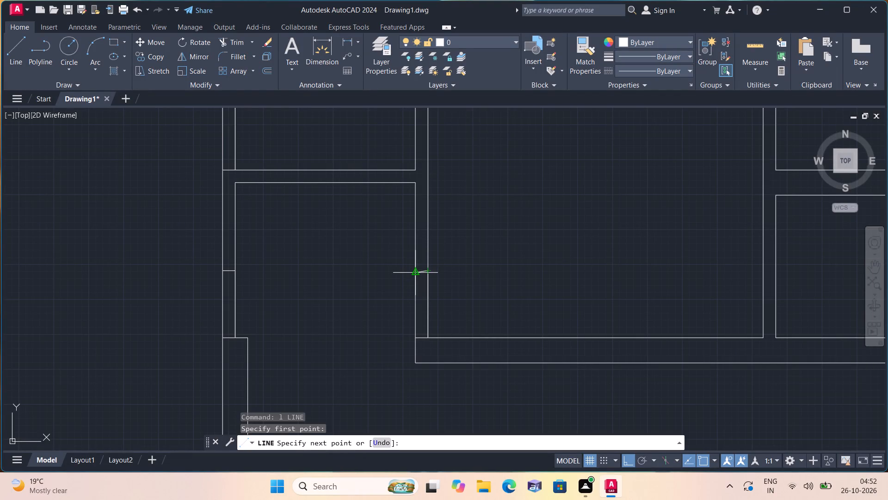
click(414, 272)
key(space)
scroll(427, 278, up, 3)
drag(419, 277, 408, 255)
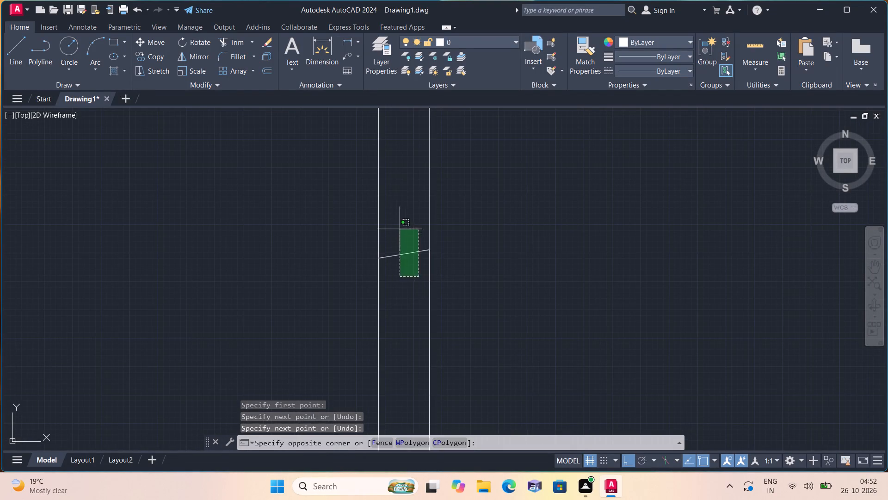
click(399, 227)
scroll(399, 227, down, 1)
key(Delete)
Draw a straight line across the partition between the passage and upper middle room, starting at the upper end of the 2' line.
scroll(400, 231, down, 1)
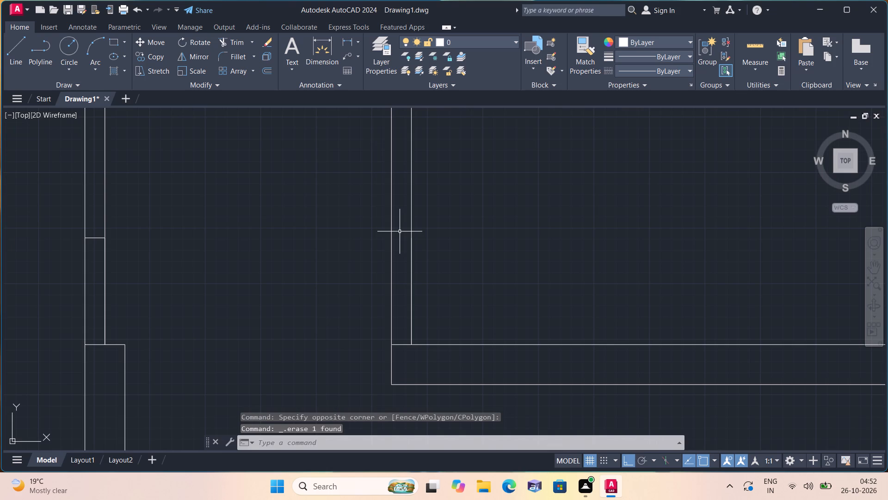
key(l)
key(space)
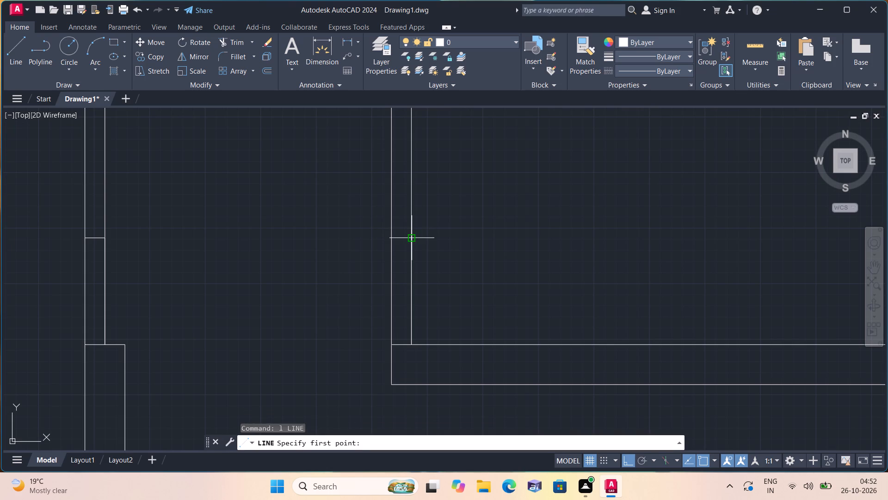
click(413, 237)
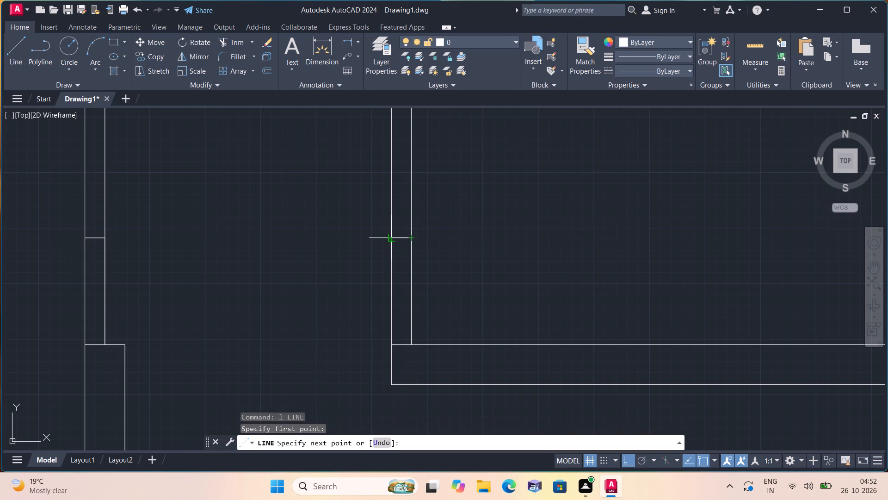
click(388, 237)
key(space)
Trim both wall faces below the marks in the passage's left-hand and right-hand partitions to cut two 2' openings.
scroll(333, 263, down, 2)
key(t)
key(r)
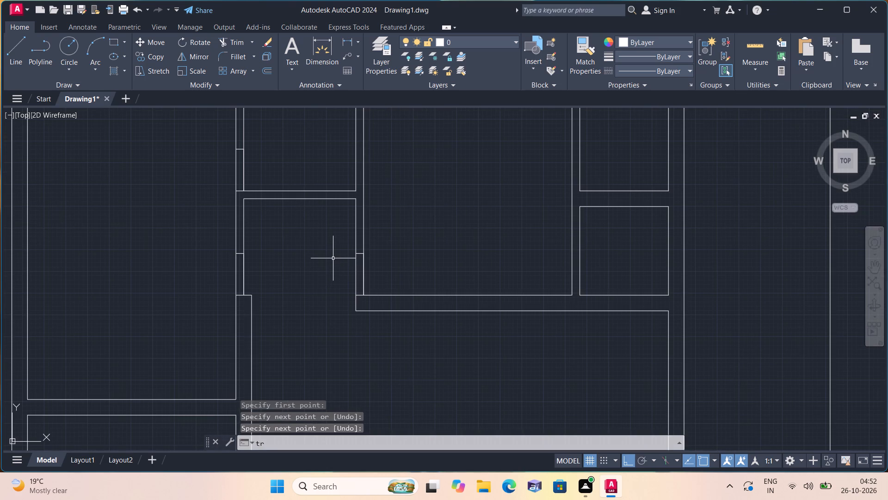
text(im)
key(space)
drag(293, 268, 250, 277)
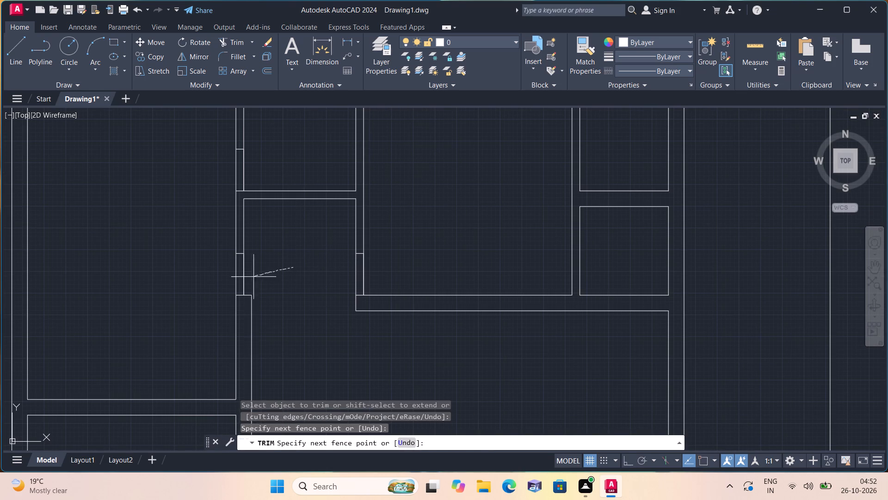
drag(250, 277, 234, 281)
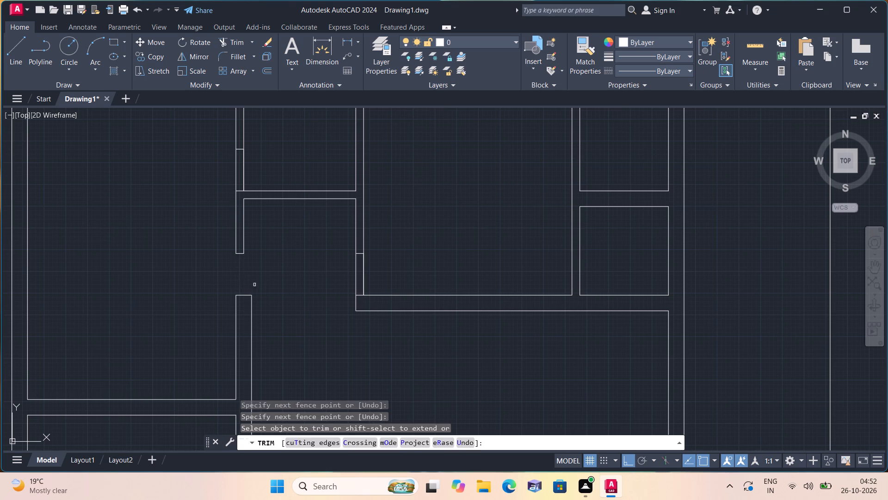
drag(393, 260, 330, 280)
Trim both wall faces below the mark to cut the 2' opening between the large left room and small upper room.
scroll(321, 246, down, 1)
middle_drag(321, 246, 334, 318)
scroll(298, 264, up, 1)
drag(298, 264, 267, 275)
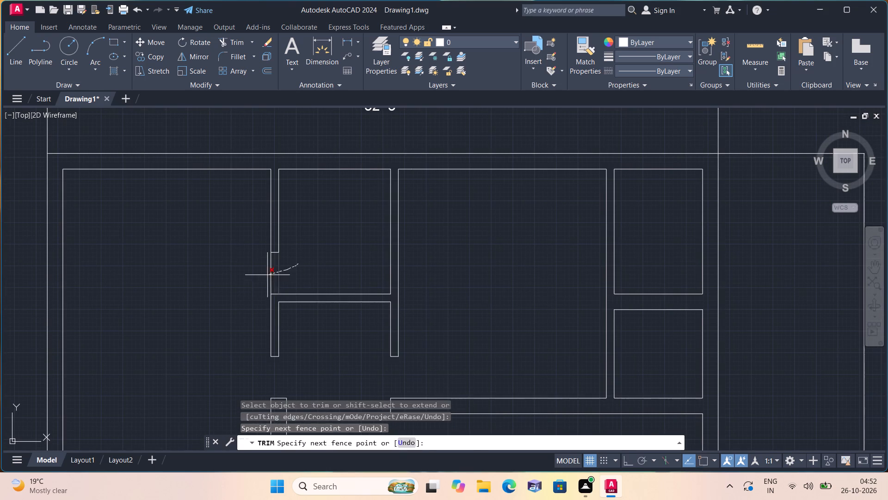
drag(267, 275, 244, 281)
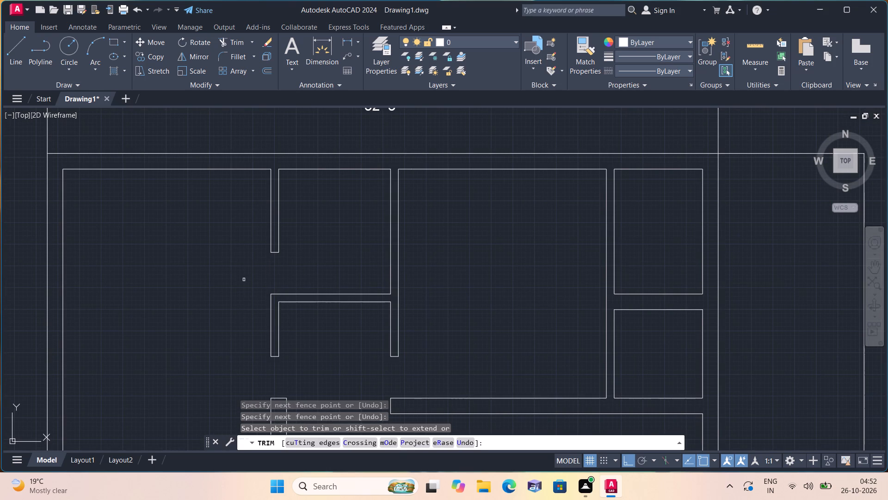
key(space)
Draw a line 2' up the small upper-right room's left-hand partition from its bottom-left corner, continuing across to the middle room's wall face.
scroll(251, 275, down, 1)
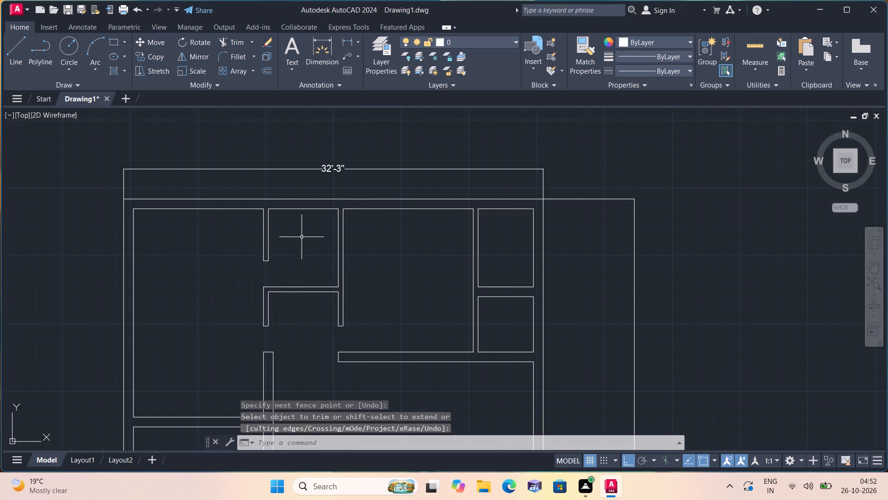
middle_drag(343, 290, 330, 281)
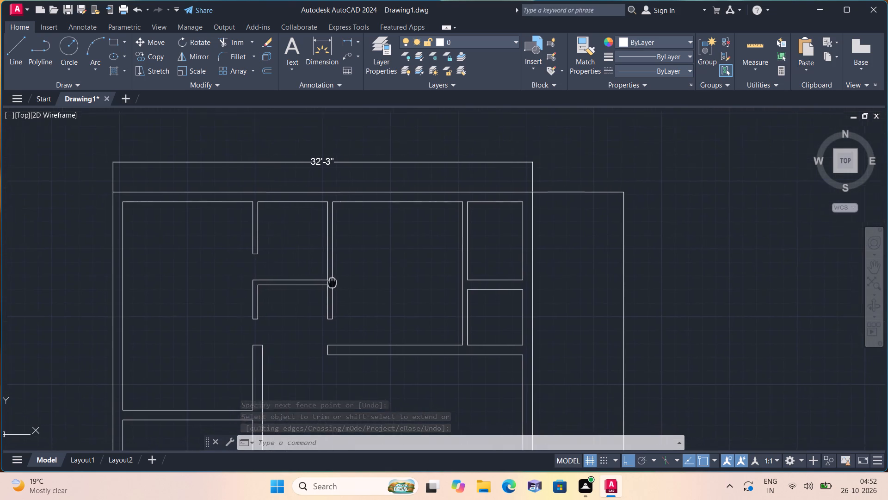
middle_drag(330, 281, 304, 248)
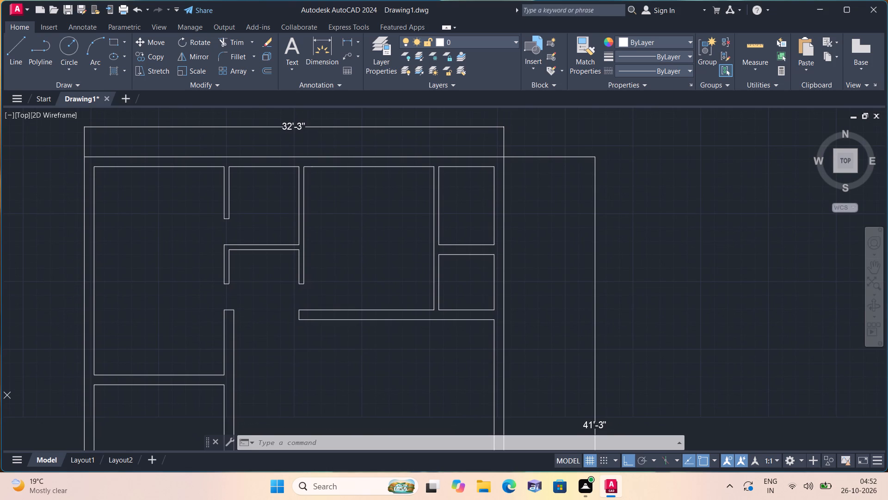
key(l)
key(space)
scroll(449, 246, up, 2)
click(424, 243)
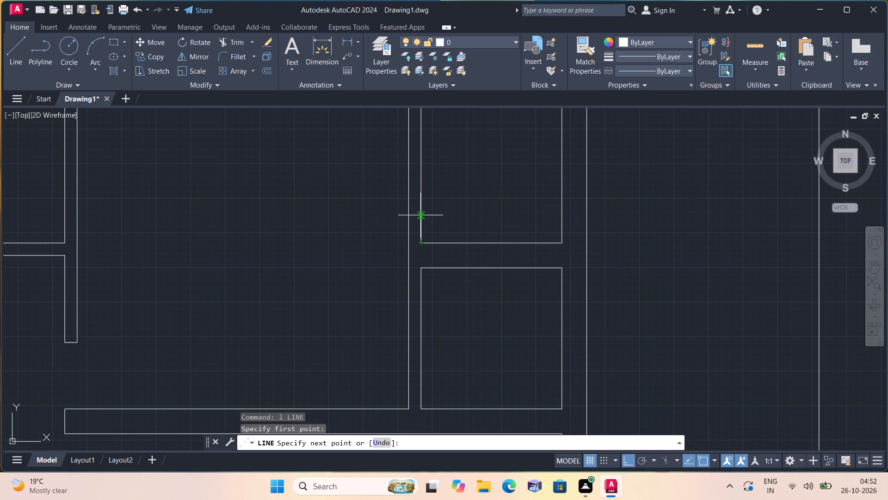
text(2')
key(space)
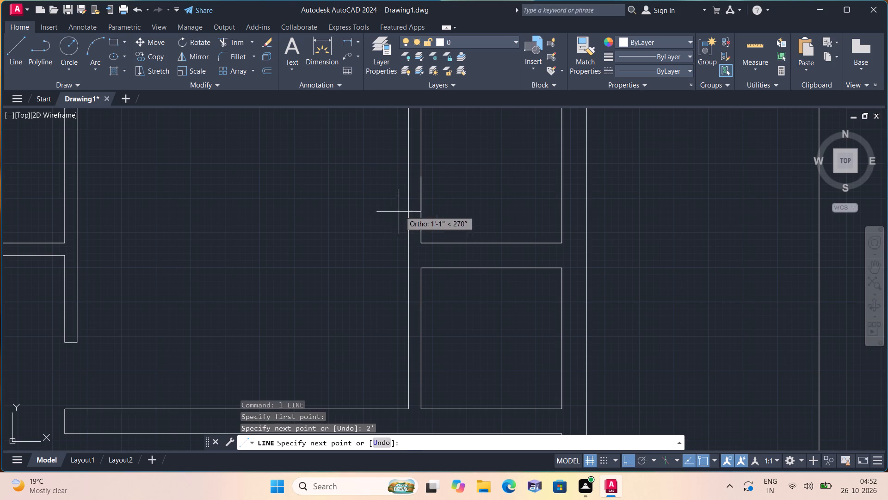
click(412, 177)
key(space)
Draw a line from the small upper-right room's bottom-left corner across the partition to the middle room's wall face.
key(space)
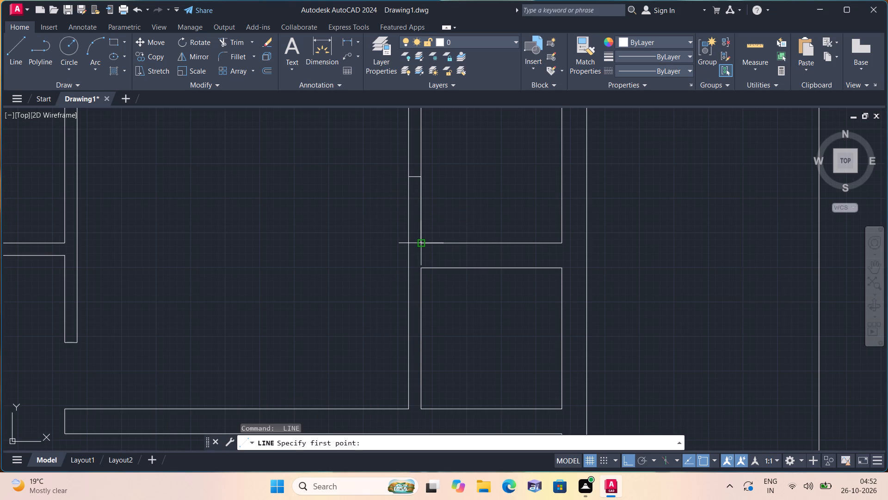
click(423, 244)
click(410, 243)
key(space)
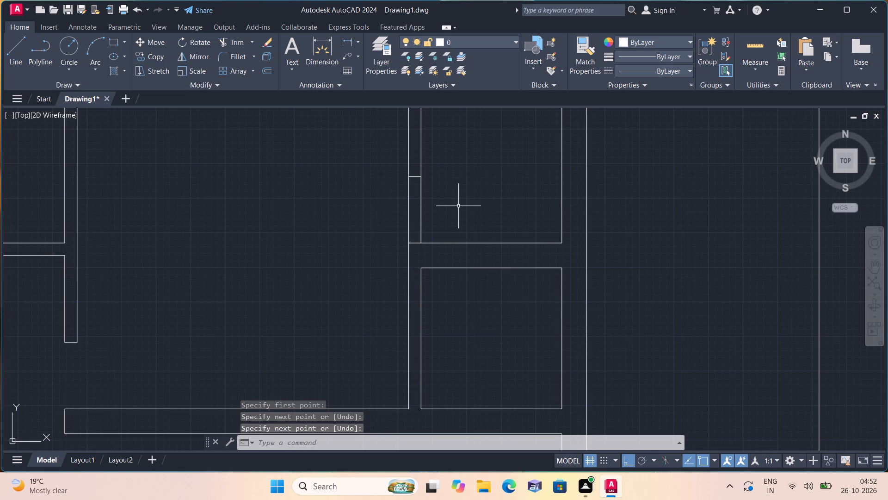
Trim both wall faces below the mark to cut the 2' opening in the small upper-right room's left-hand partition.
key(t)
text(rim)
key(space)
drag(478, 191, 351, 242)
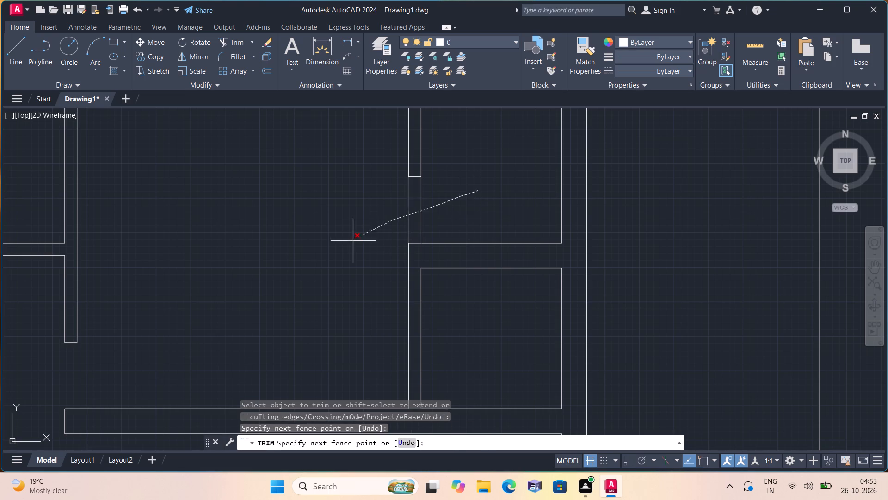
drag(351, 242, 351, 242)
key(space)
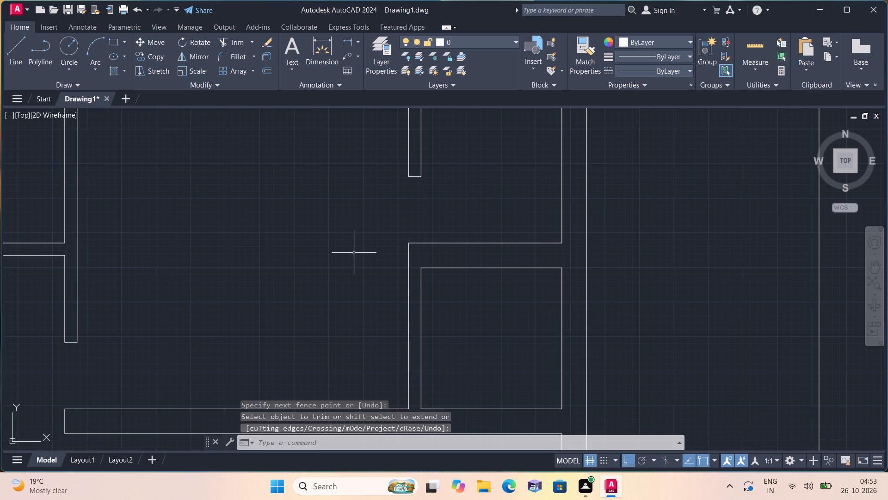
Draw a line across the small lower-right room's bottom wall, offset 6" from its bottom-left corner, and delete the 6" helper segment.
middle_drag(352, 251, 259, 175)
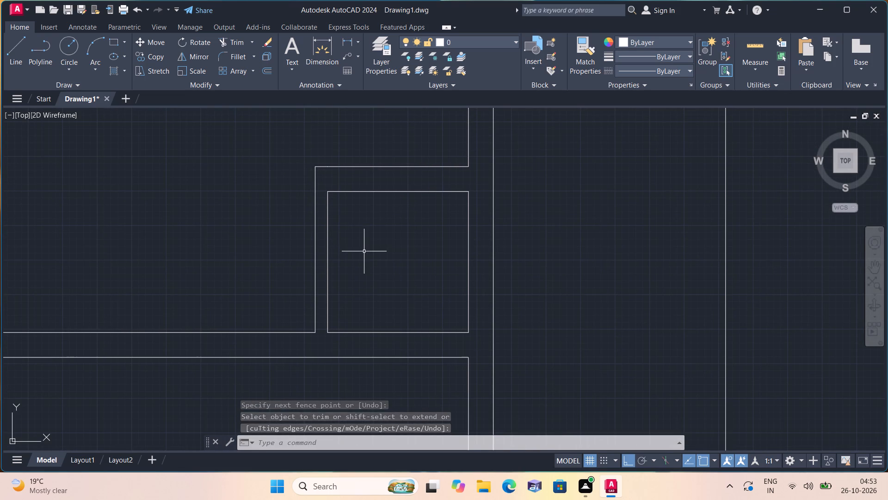
key(l)
key(space)
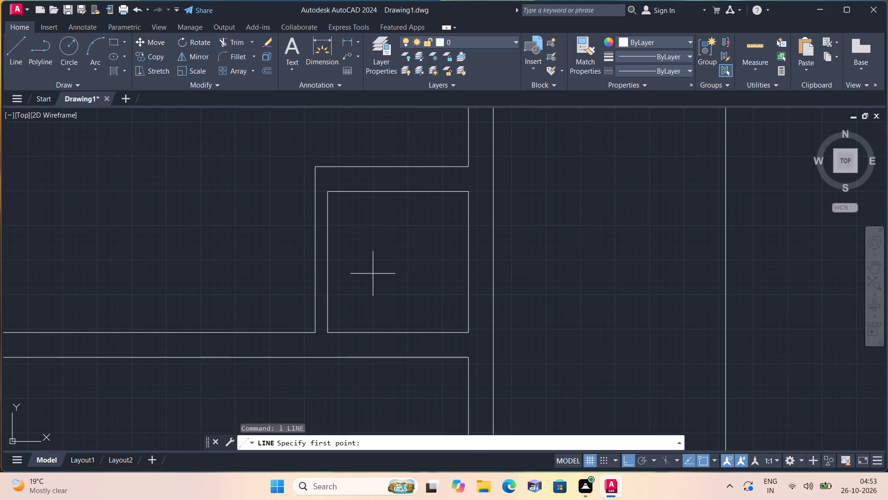
scroll(373, 274, up, 1)
click(300, 369)
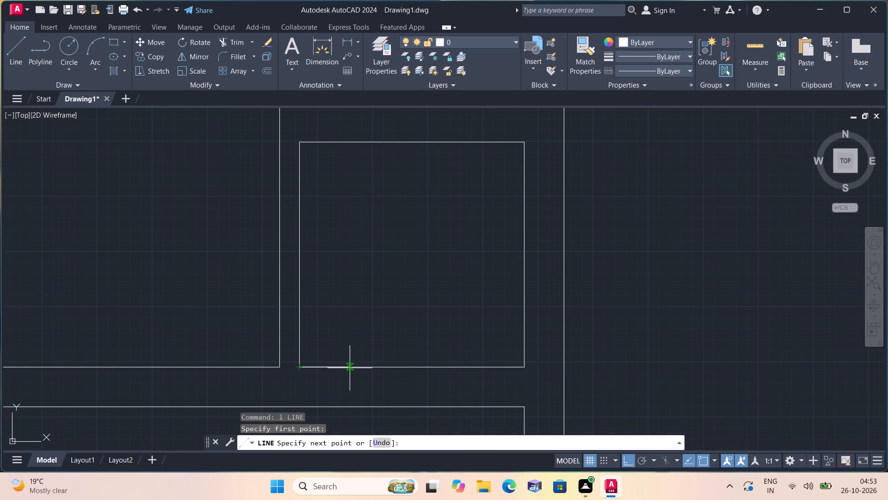
key(6)
key(shift+quotedbl)
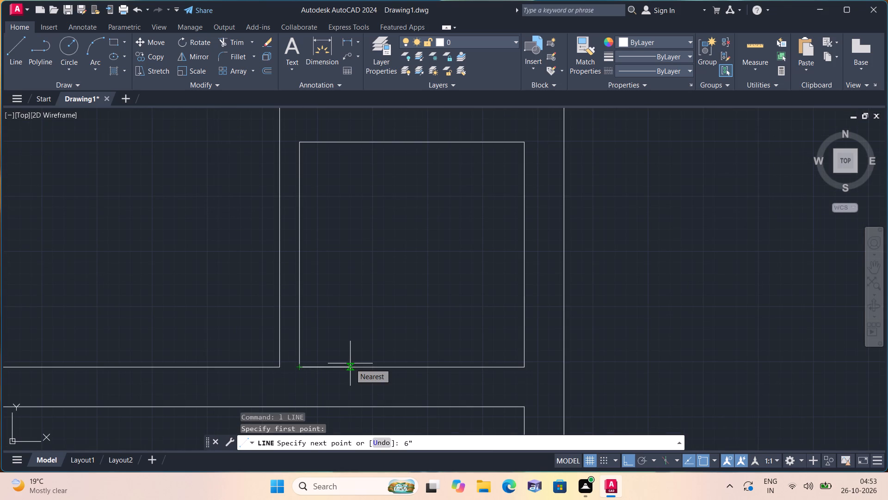
key(space)
click(329, 408)
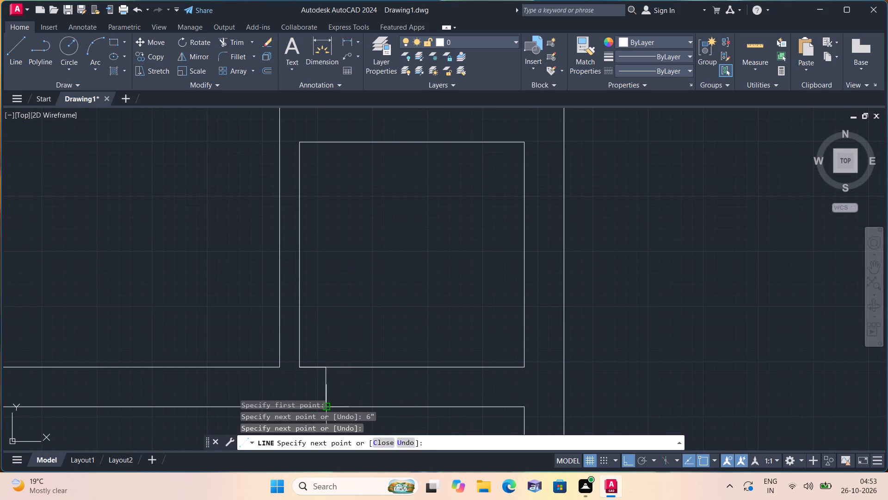
key(space)
click(307, 368)
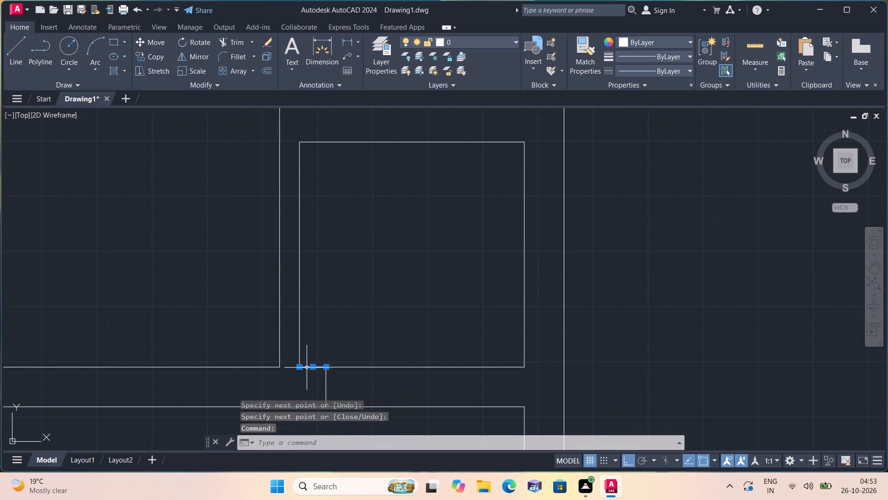
key(Delete)
Draw a matching line across the bottom wall, offset 6" from the room's bottom-right corner, and delete the 6" helper segment.
key(l)
key(space)
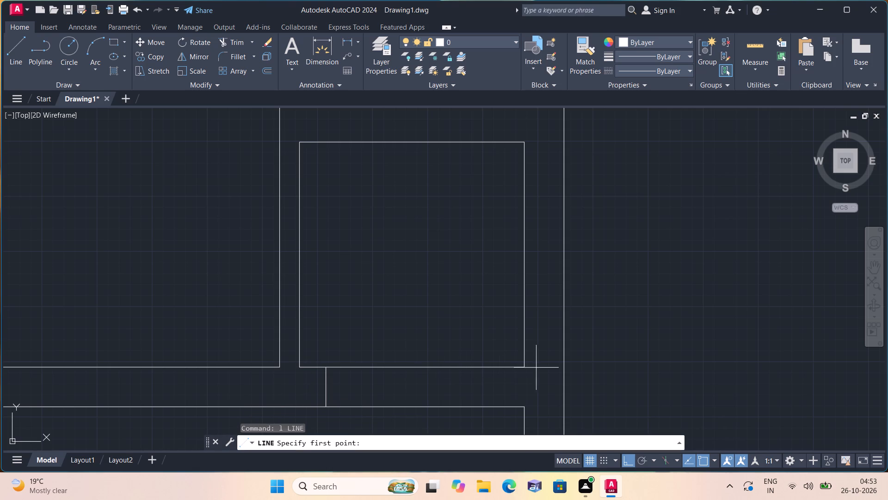
click(523, 366)
key(6)
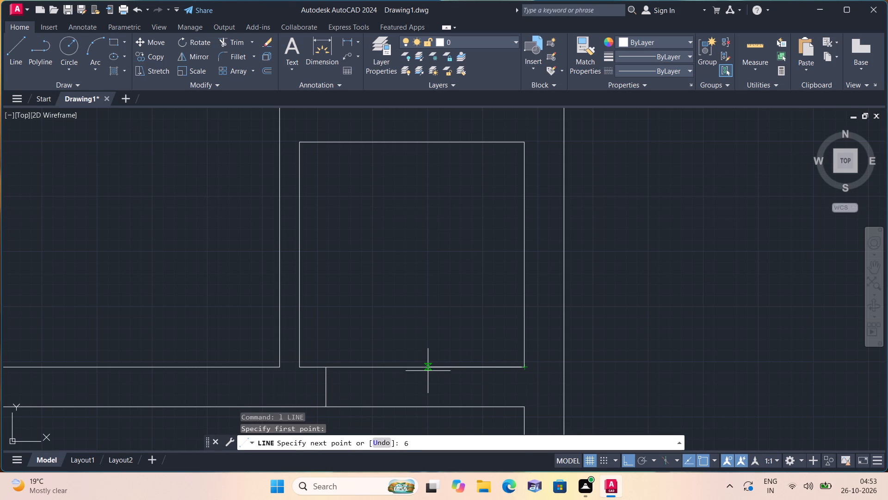
key(shift+quotedbl)
key(space)
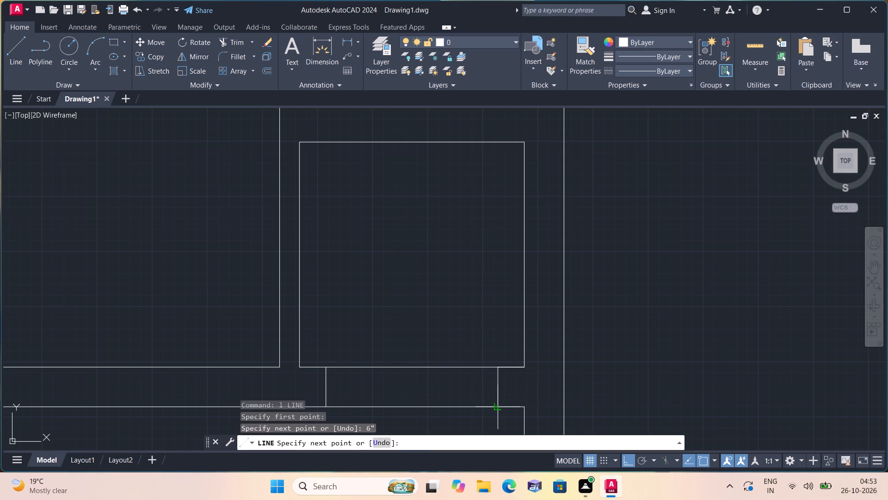
click(499, 407)
key(space)
click(522, 368)
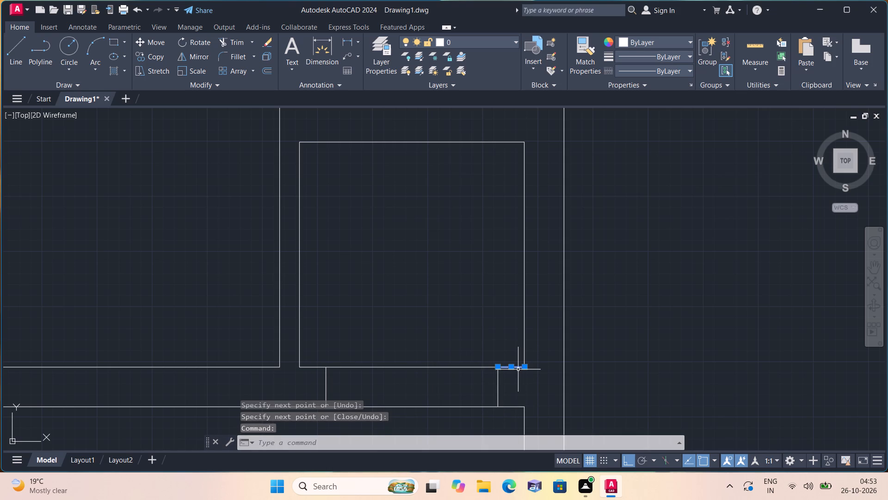
key(Delete)
Trim the upper face of the small lower-right room's bottom wall between the two marks.
scroll(449, 358, down, 2)
middle_drag(447, 356, 416, 283)
text(trim)
key(space)
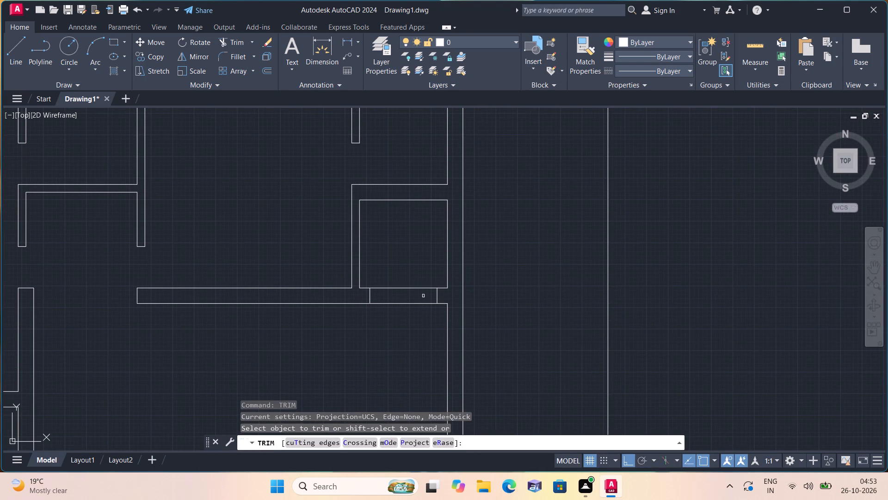
drag(402, 296, 397, 261)
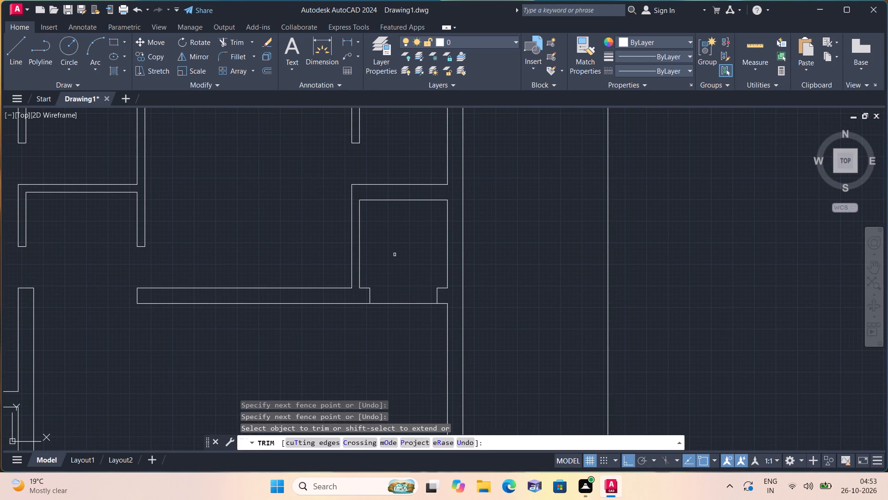
key(Escape)
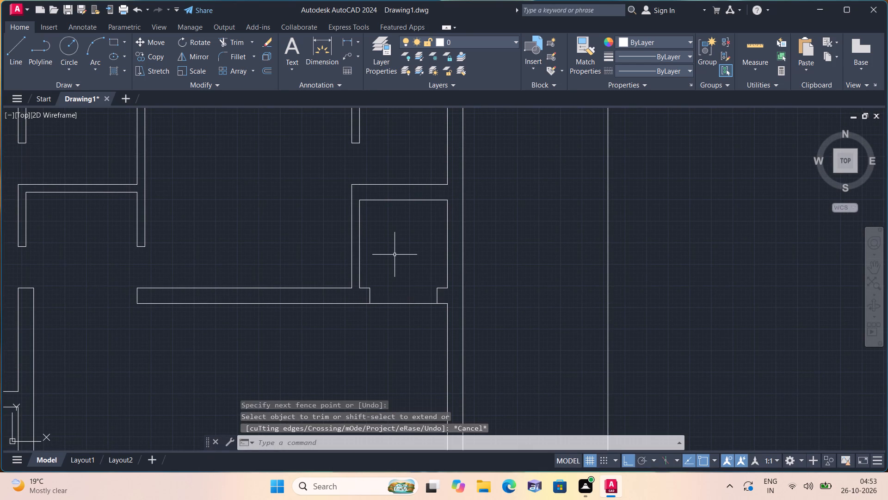
Draw a line from the middle-left room's bottom-right corner across the wall to the large room's wall face.
scroll(348, 276, down, 1)
middle_drag(165, 352, 196, 276)
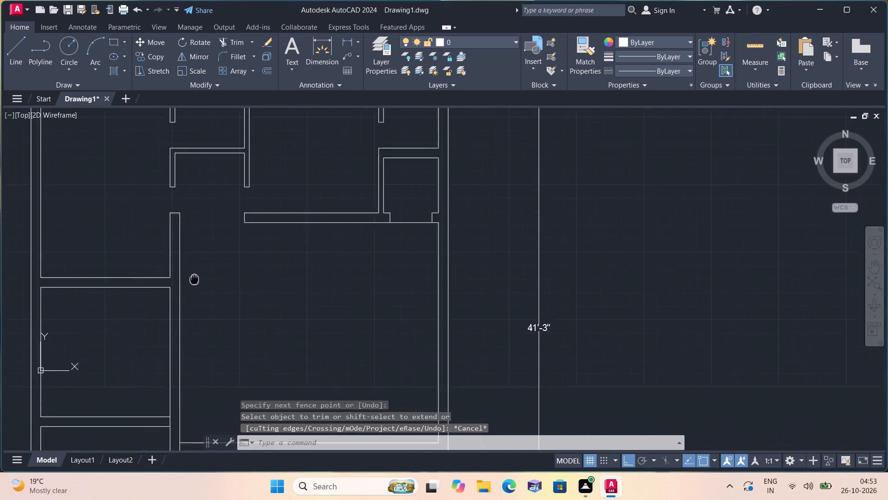
middle_drag(196, 276, 201, 269)
middle_drag(185, 307, 231, 200)
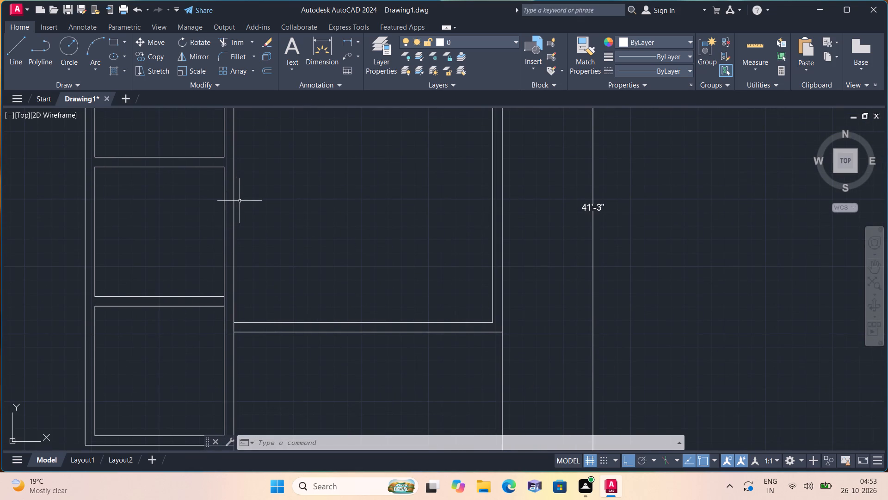
key(l)
key(space)
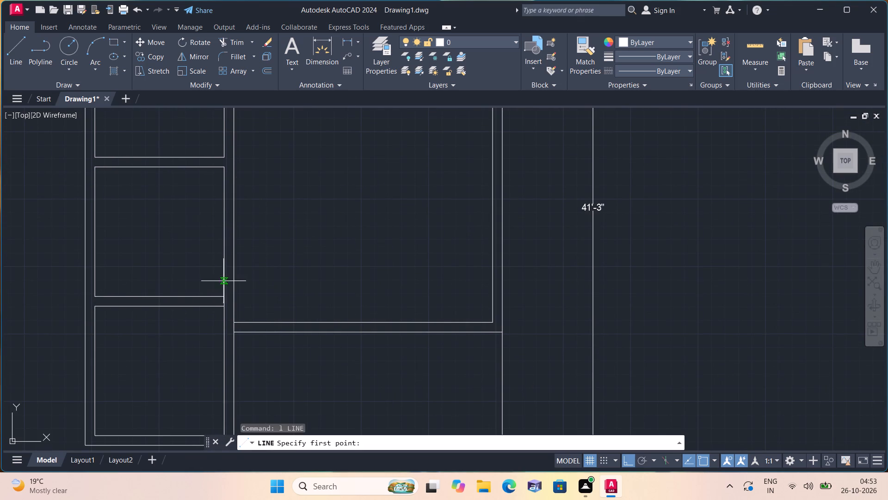
click(225, 297)
click(233, 298)
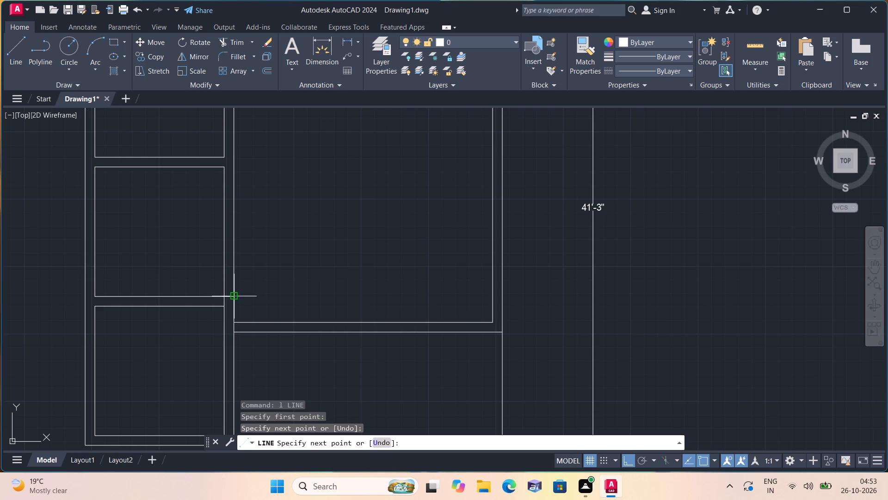
key(space)
Draw a line 2' up the large room's wall face from that mark, continuing across the wall to the middle-left room's face.
scroll(233, 300, up, 1)
key(space)
click(233, 297)
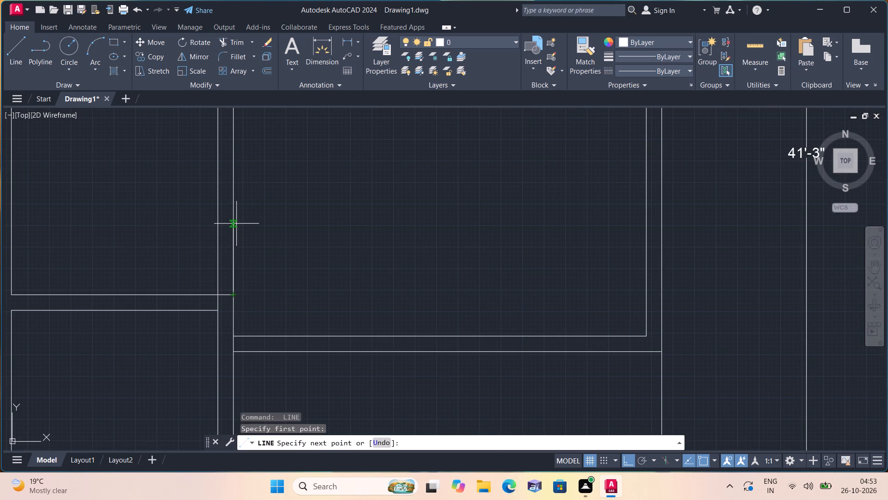
scroll(236, 224, down, 1)
text(2')
key(space)
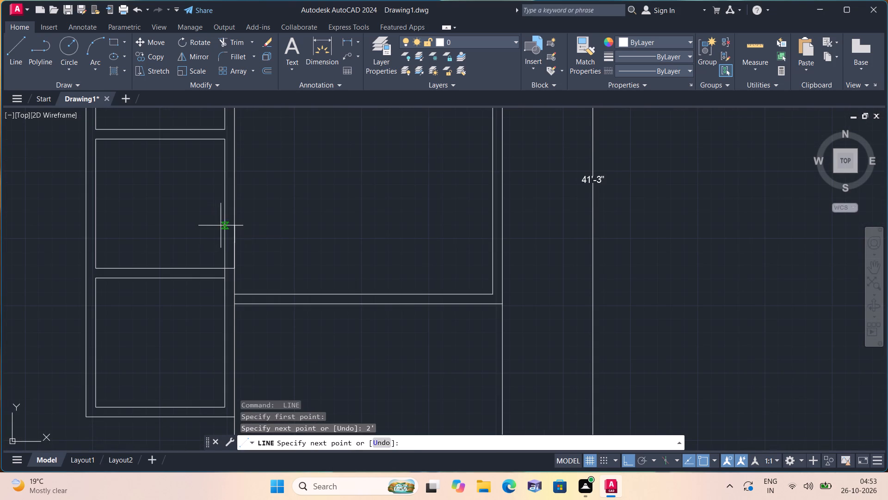
click(227, 244)
key(space)
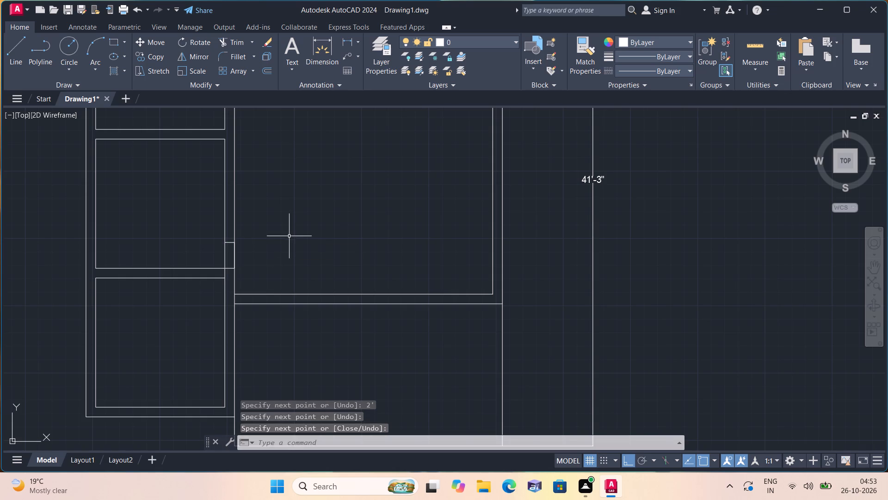
Trim both wall faces between the marks to cut the 2' opening between the middle-left room and the large room.
key(t)
text(rim)
key(space)
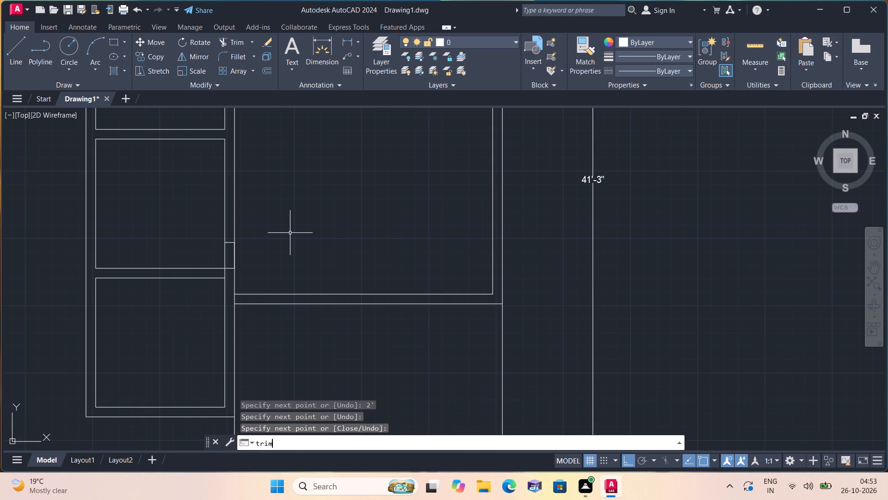
drag(292, 244, 205, 256)
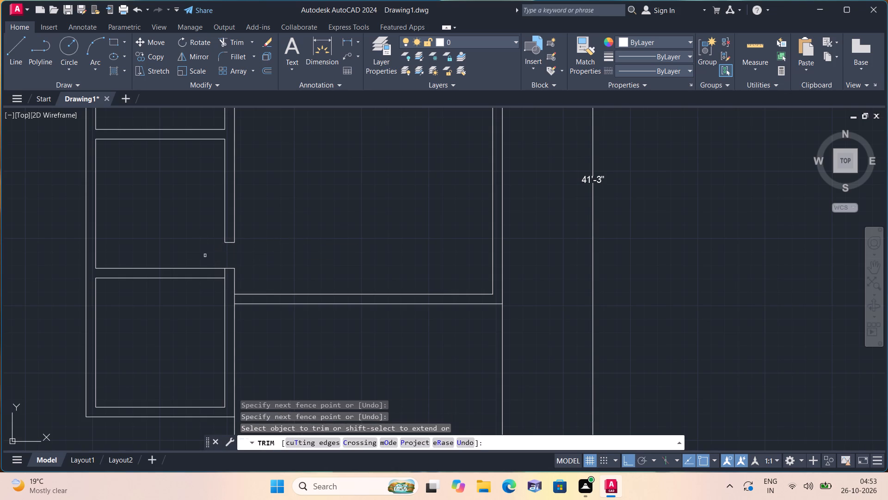
key(space)
Draw a line 2' left from the middle-left room's bottom-right corner, continuing down across the partition to the bottom-left room's wall face.
scroll(205, 256, down, 1)
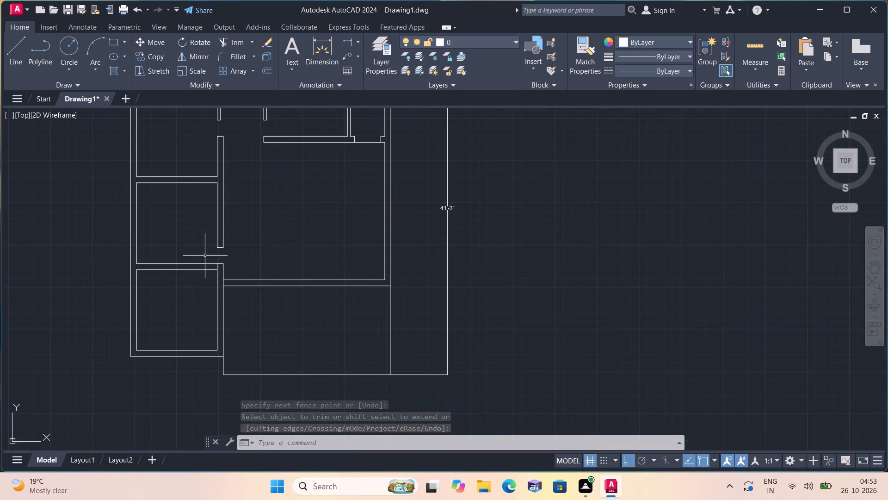
scroll(206, 256, down, 1)
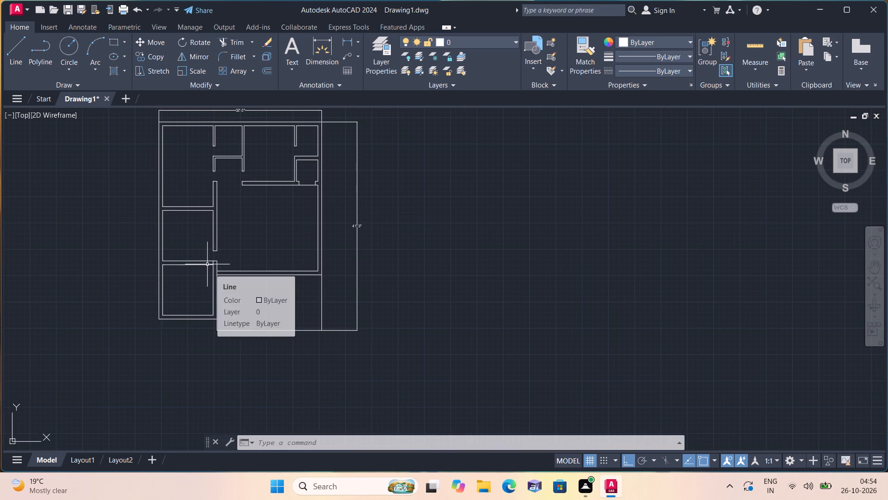
text(l)
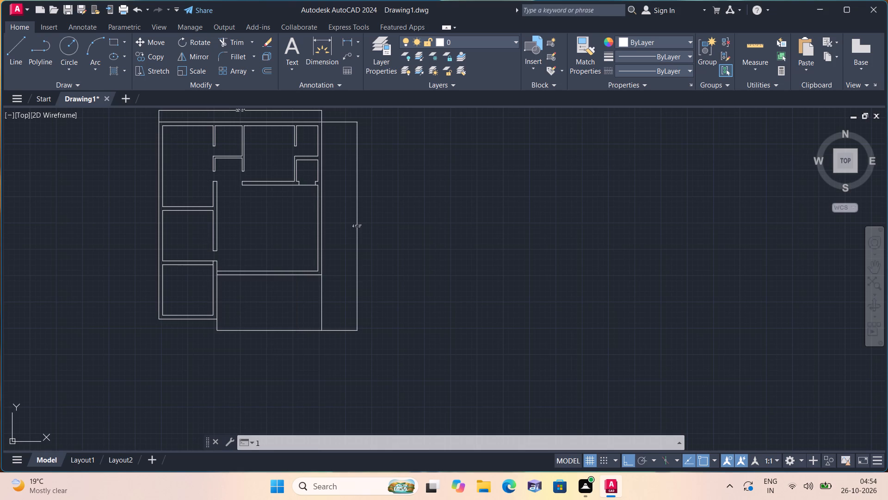
key(space)
scroll(194, 278, up, 1)
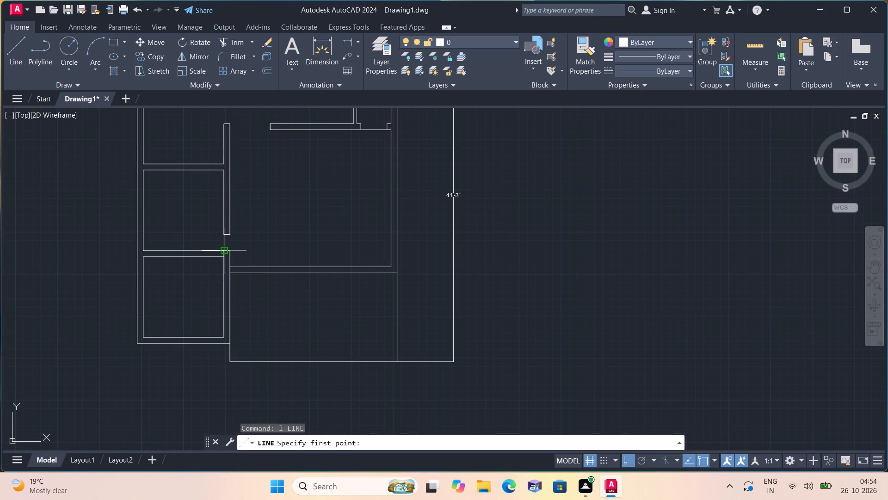
click(222, 250)
text(2')
key(space)
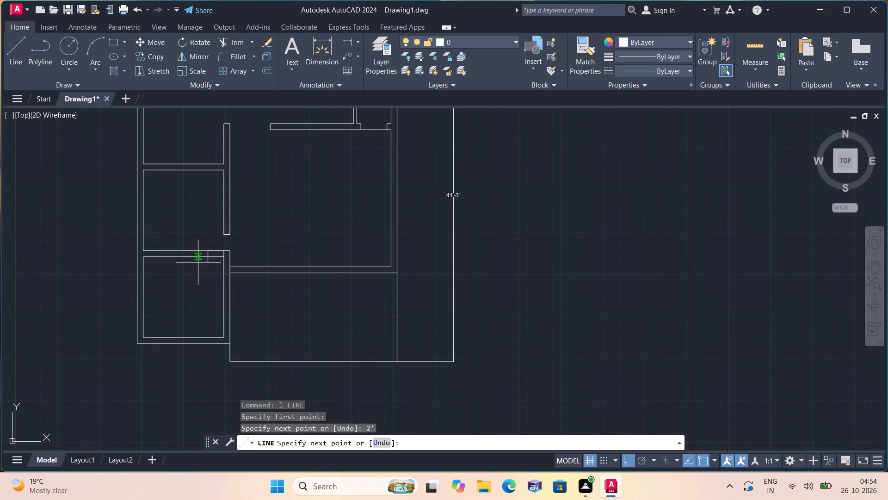
click(206, 258)
key(space)
Trim both partition faces right of the mark to cut the 2' opening between the middle-left and bottom-left rooms.
key(t)
text(rim)
key(space)
scroll(219, 237, up, 2)
drag(207, 255, 207, 260)
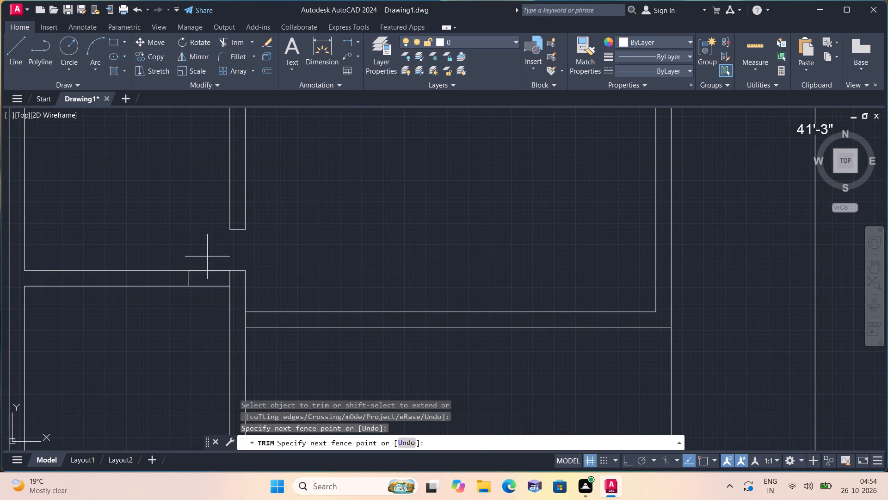
drag(207, 260, 217, 312)
Trim away the short wall-face segment where the large room's bottom wall meets its left-hand wall.
scroll(217, 312, down, 1)
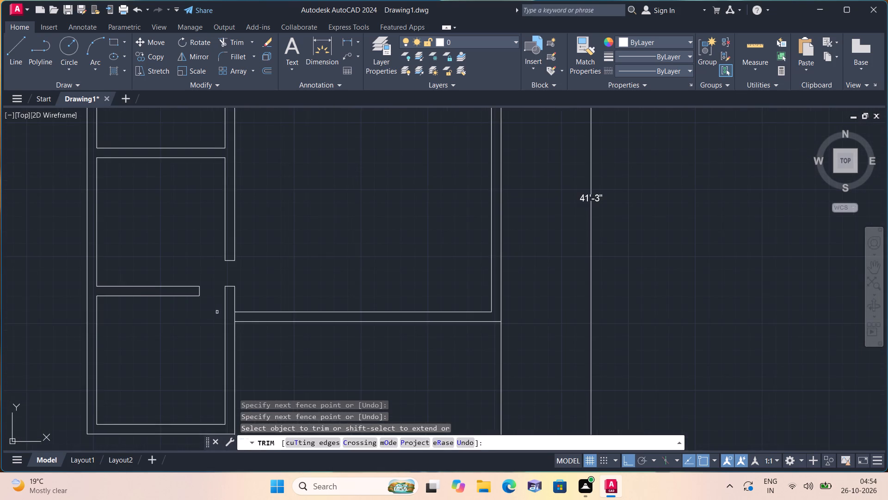
scroll(212, 317, down, 1)
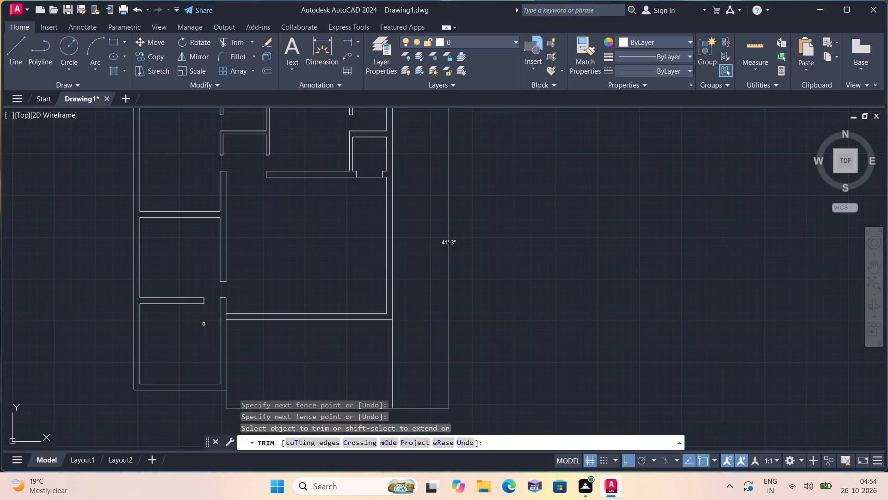
scroll(247, 318, up, 2)
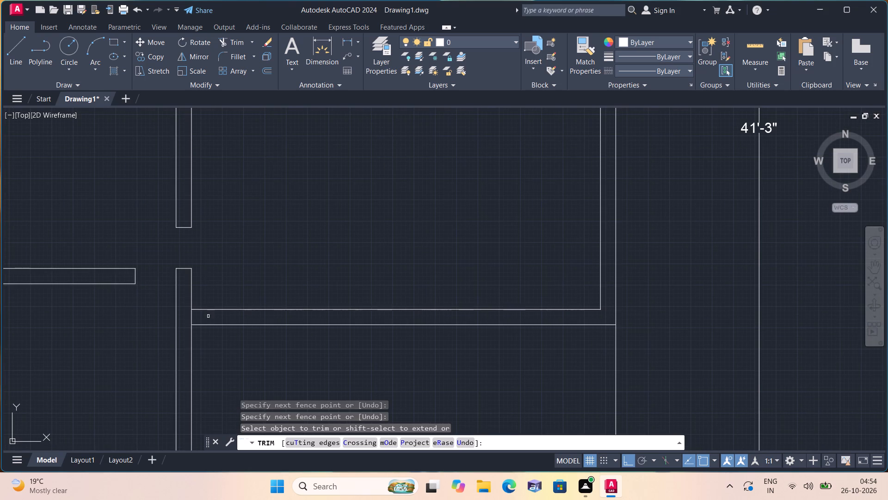
click(189, 319)
click(203, 319)
Draw a short line continuing the large room's right-hand inner wall face down across the bottom wall to its outer face.
key(Escape)
key(Escape)
scroll(204, 316, down, 1)
scroll(263, 357, down, 1)
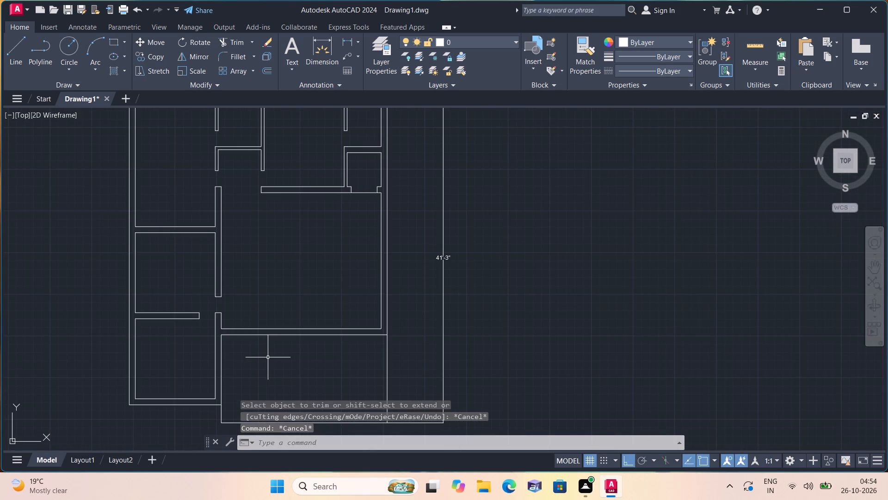
middle_drag(250, 344, 161, 289)
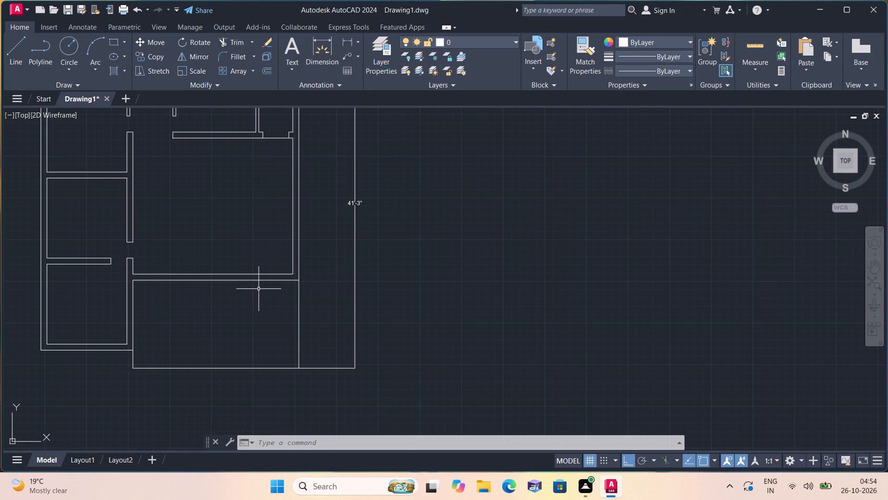
key(l)
key(space)
scroll(281, 277, up, 2)
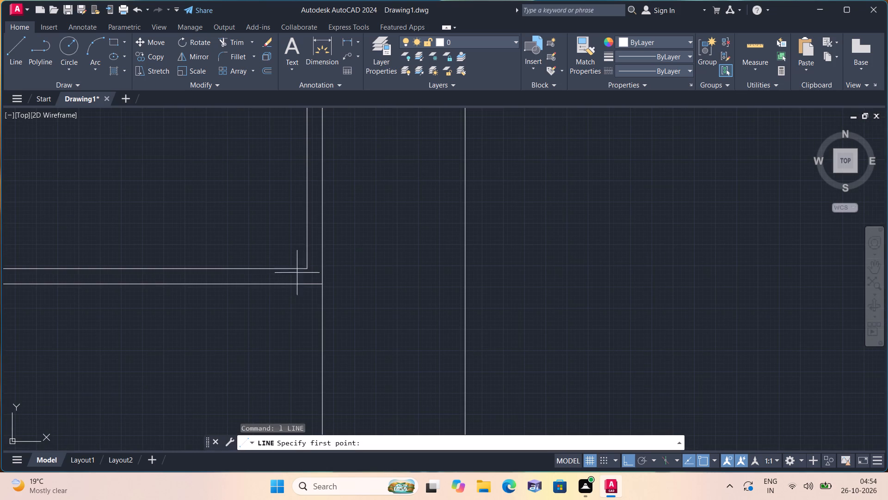
click(306, 269)
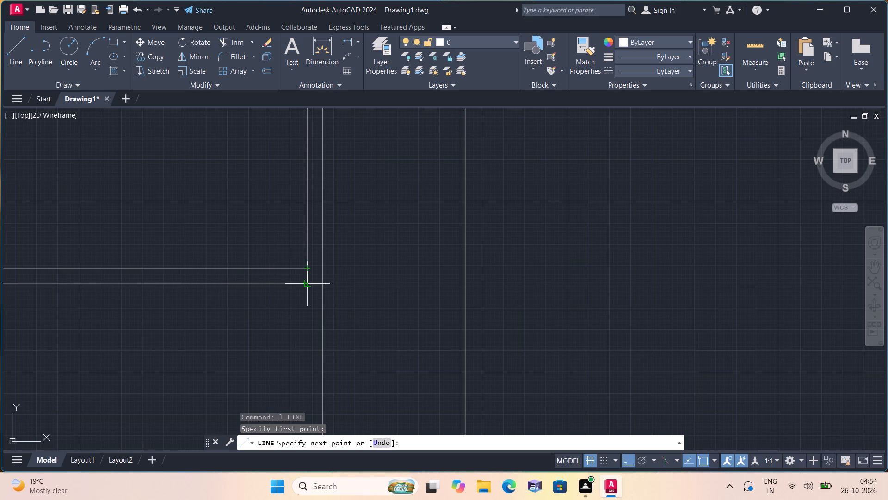
click(308, 285)
key(space)
Draw a line 3' left from the large room's bottom-right inner corner, continuing down across the bottom wall to its outer face.
key(space)
click(308, 268)
key(3)
key(apostrophe)
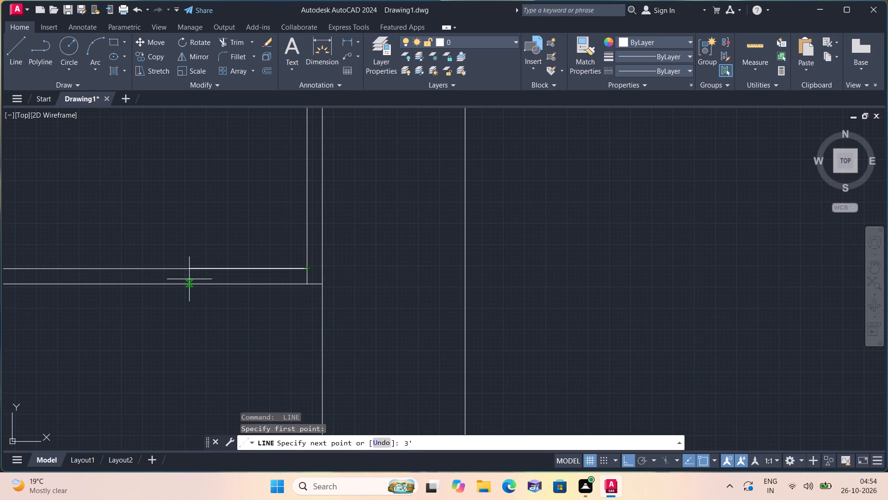
key(space)
click(247, 286)
key(space)
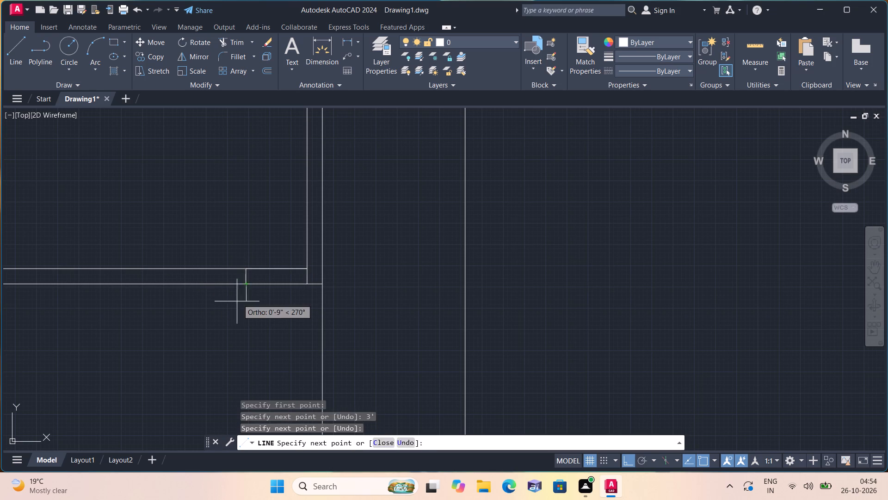
Trim both bottom wall faces between the marks to cut the 3' opening at the large room's bottom-right corner.
key(t)
key(r)
key(i)
key(m)
key(space)
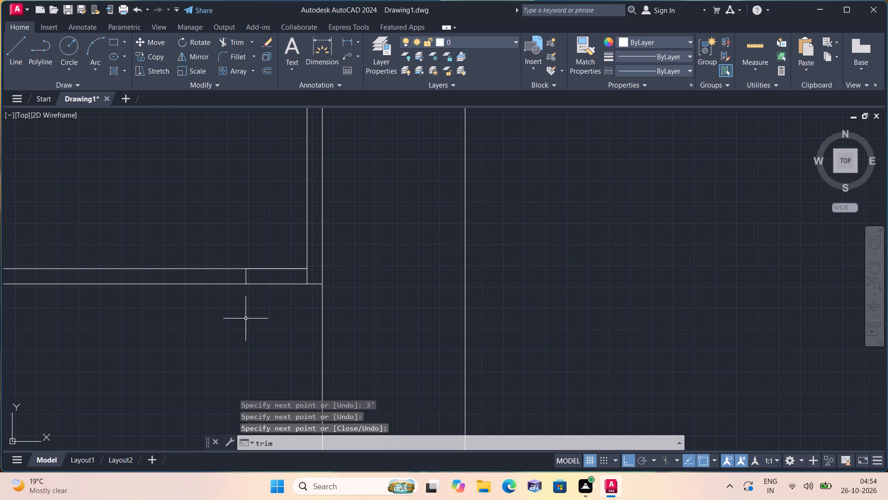
drag(269, 248, 285, 344)
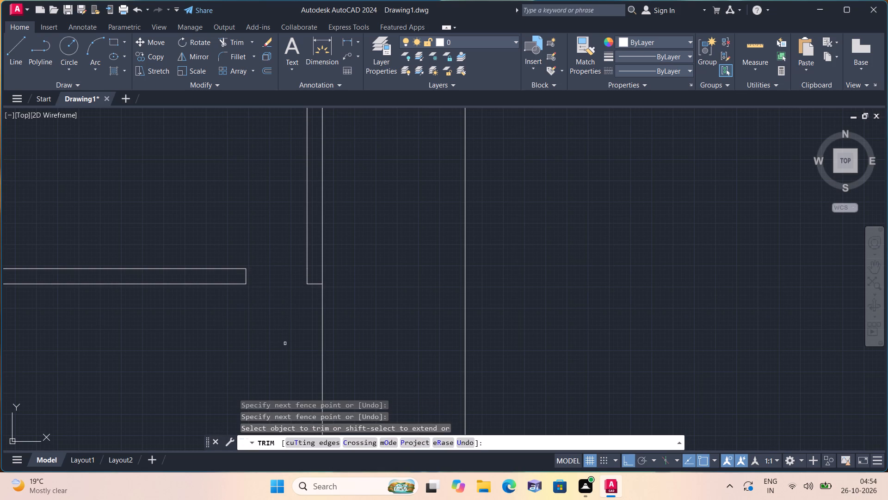
key(space)
Draw a short line across the bottom wall left of the 3' opening, and a centre line from its midpoint to the opening's edge.
text(l)
key(space)
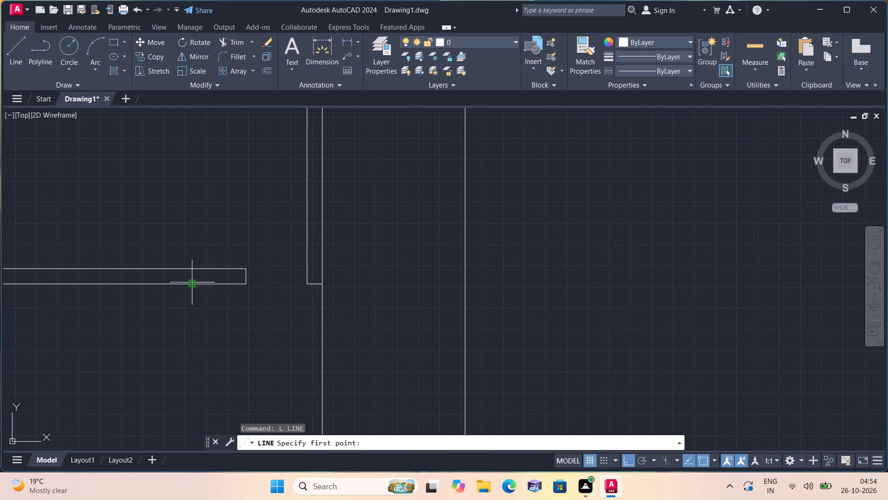
click(210, 271)
click(210, 284)
key(space)
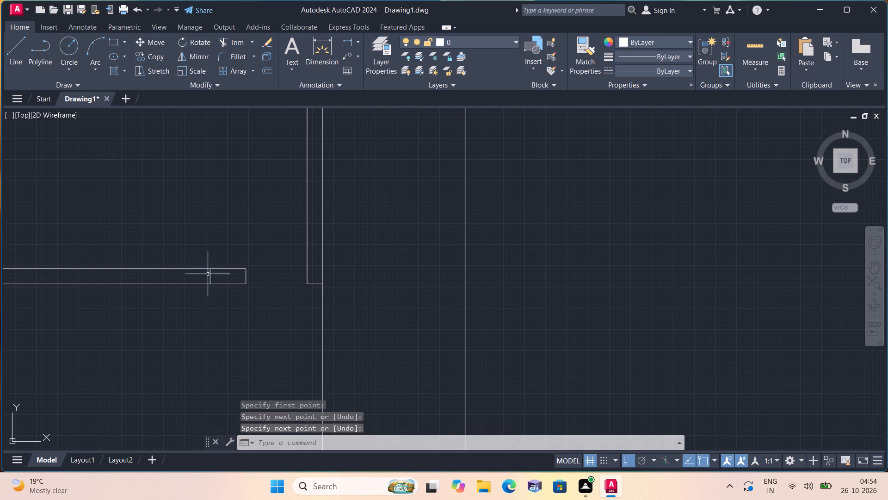
key(space)
click(210, 276)
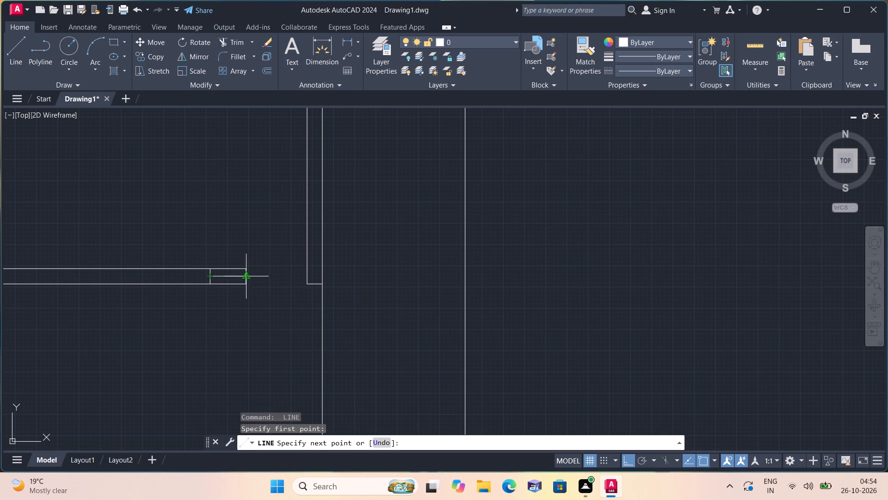
click(248, 275)
key(space)
Outline the entrance steps from the short cross line's lower end with three 10" segments down, then across to the right-hand wall line.
key(space)
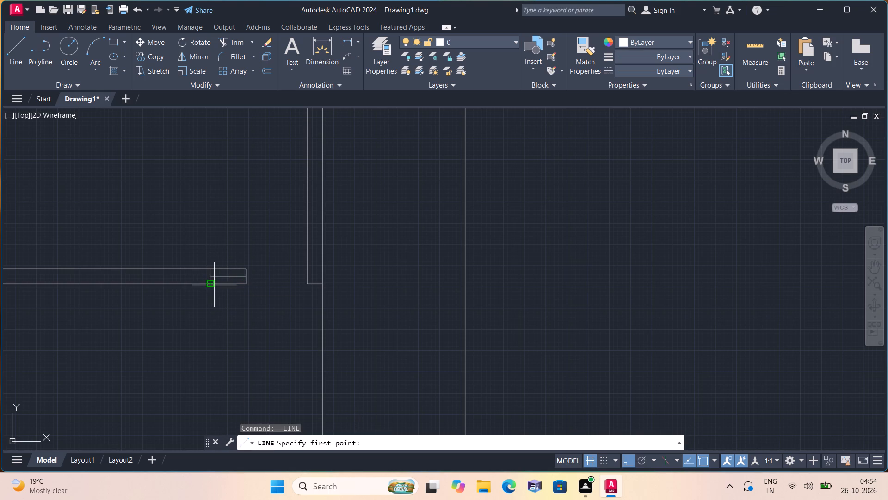
click(212, 284)
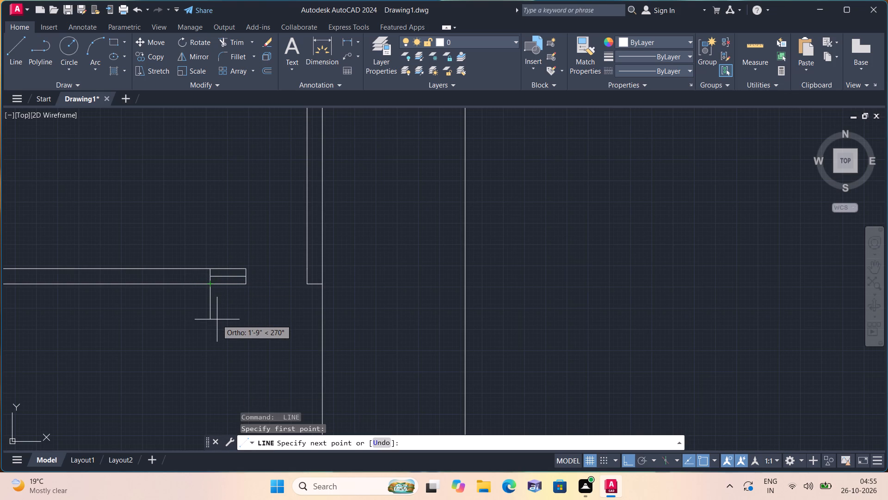
text(10)
key(shift+quotedbl)
key(space)
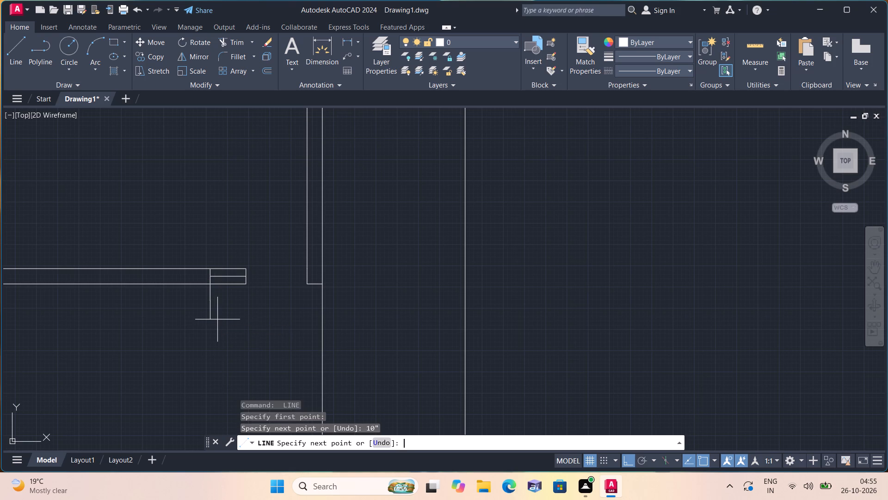
text(10")
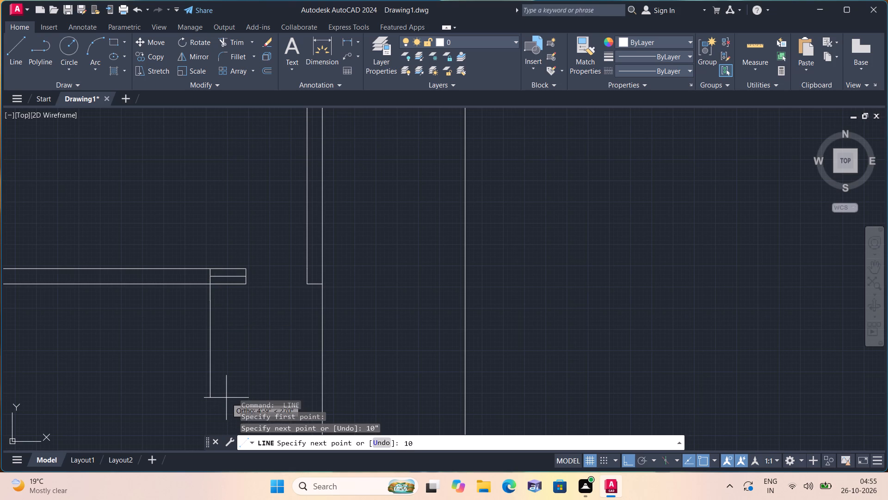
key(space)
middle_drag(222, 397, 201, 281)
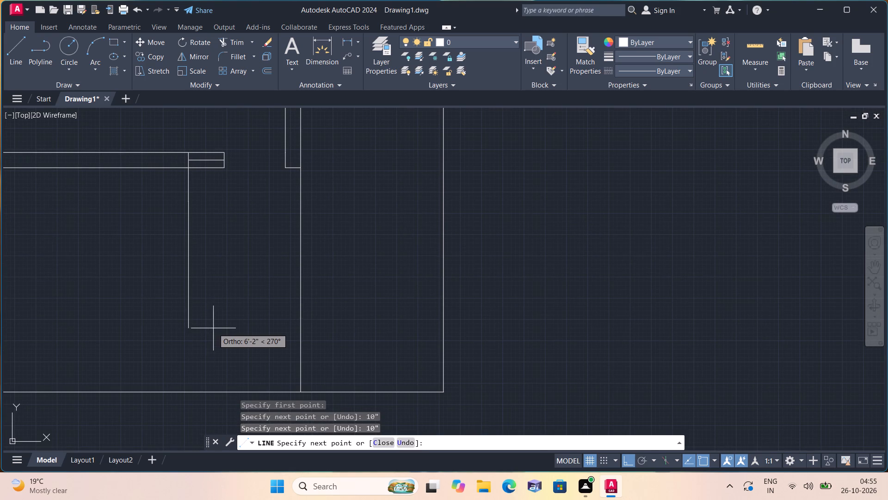
key(1)
text(0")
key(space)
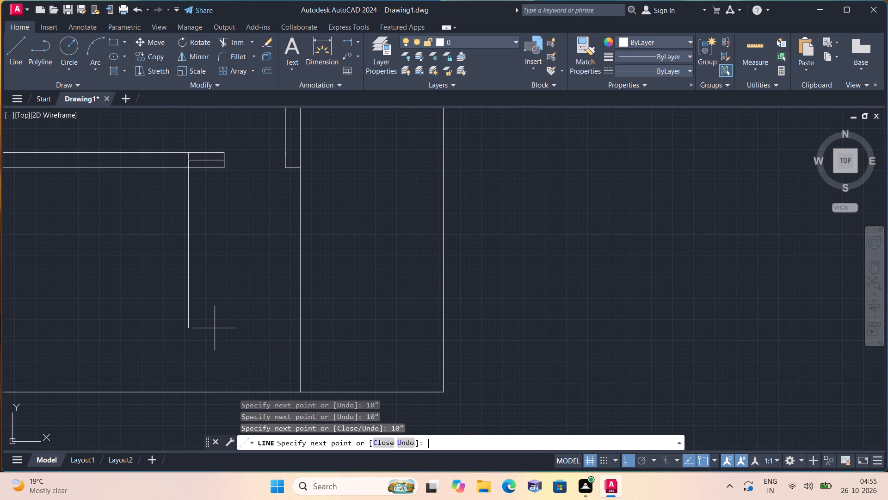
click(303, 214)
key(space)
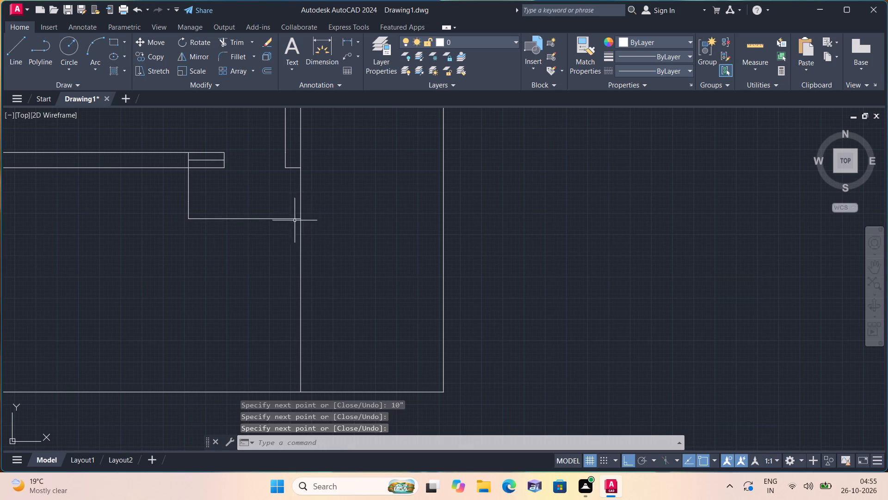
Draw two horizontal tread lines from the 10" division points across to the right-hand wall line.
key(space)
click(191, 186)
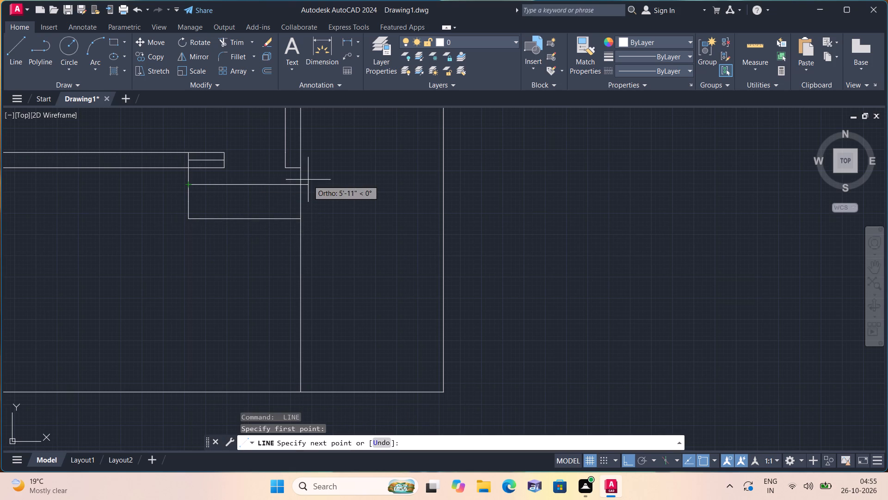
click(299, 182)
key(space)
key(space)
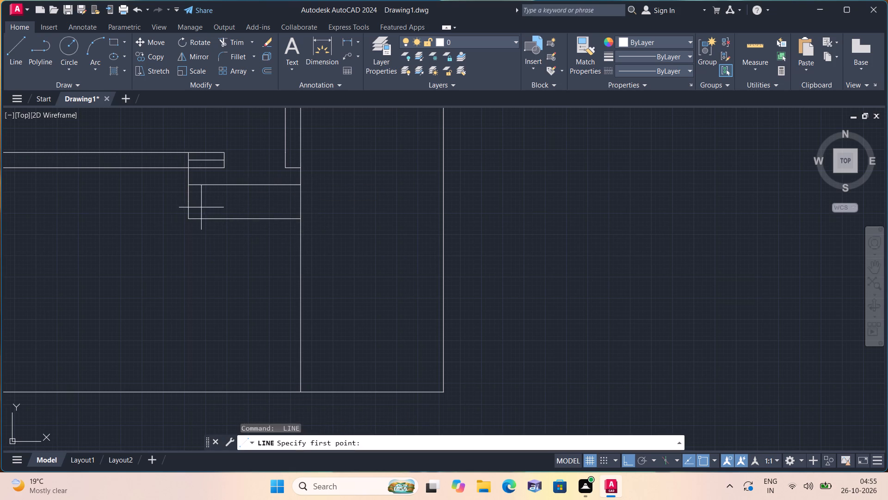
click(187, 201)
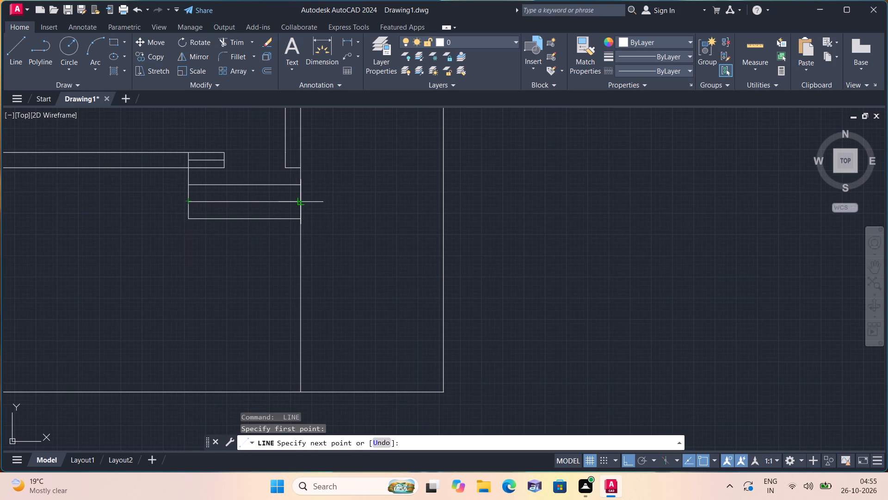
click(299, 199)
key(space)
Draw a horizontal line across the large room to its right wall, level with the top-left room's lower inner wall face.
scroll(141, 258, down, 3)
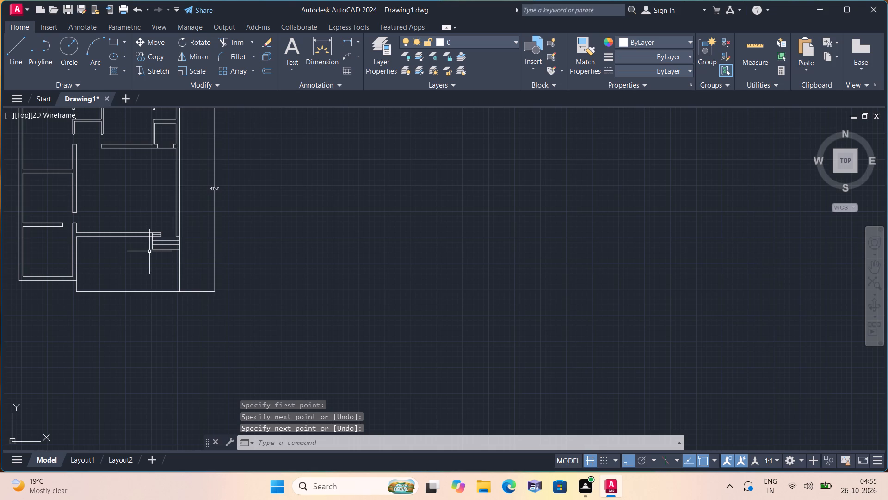
scroll(149, 257, down, 1)
middle_drag(124, 230, 239, 257)
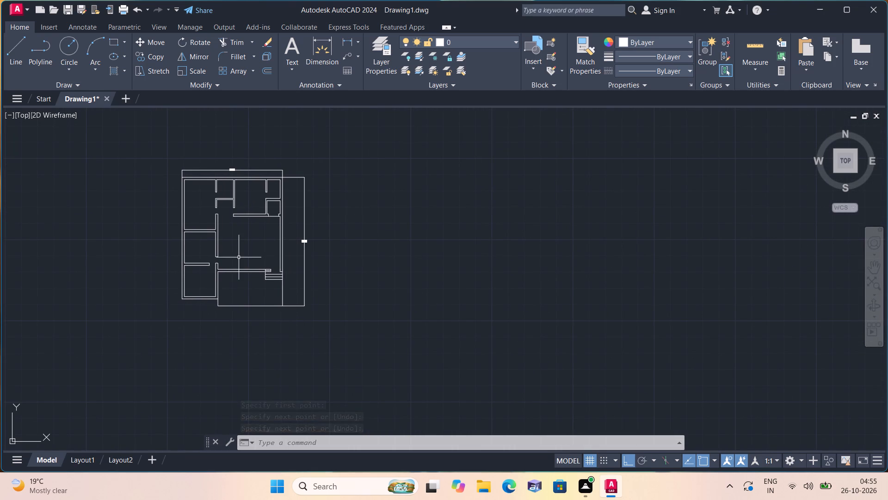
scroll(174, 269, up, 2)
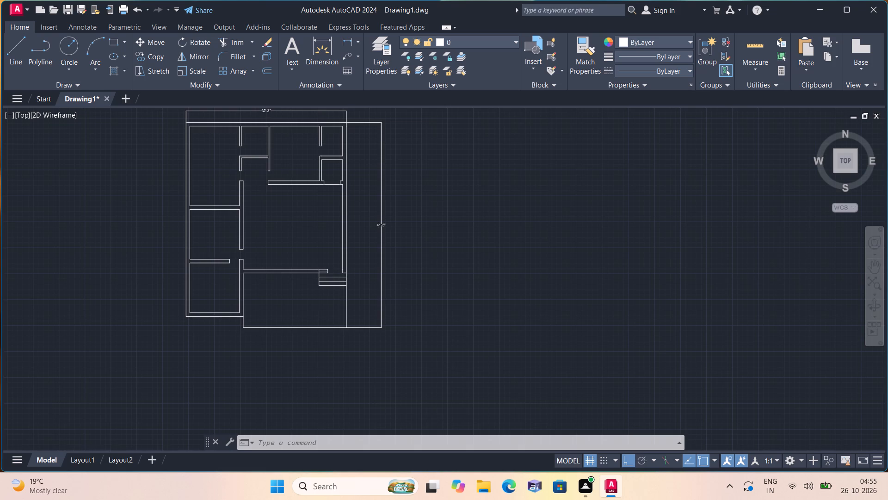
middle_drag(299, 206, 290, 215)
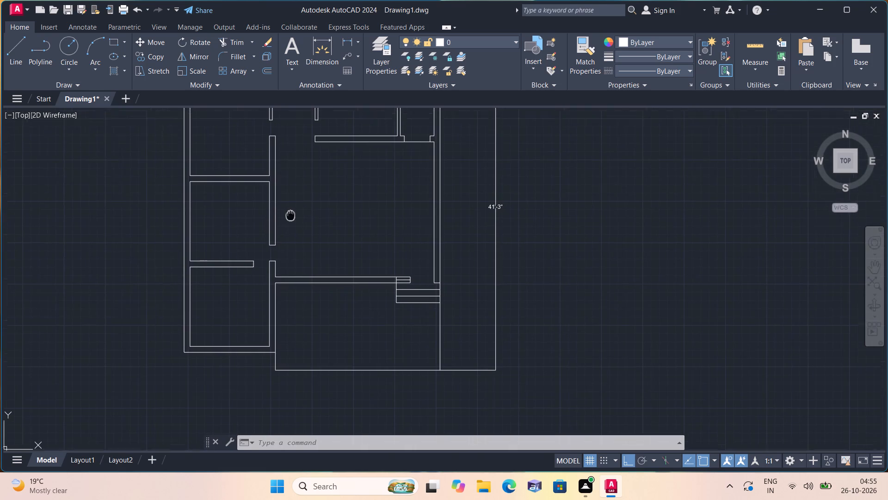
middle_drag(290, 215, 249, 281)
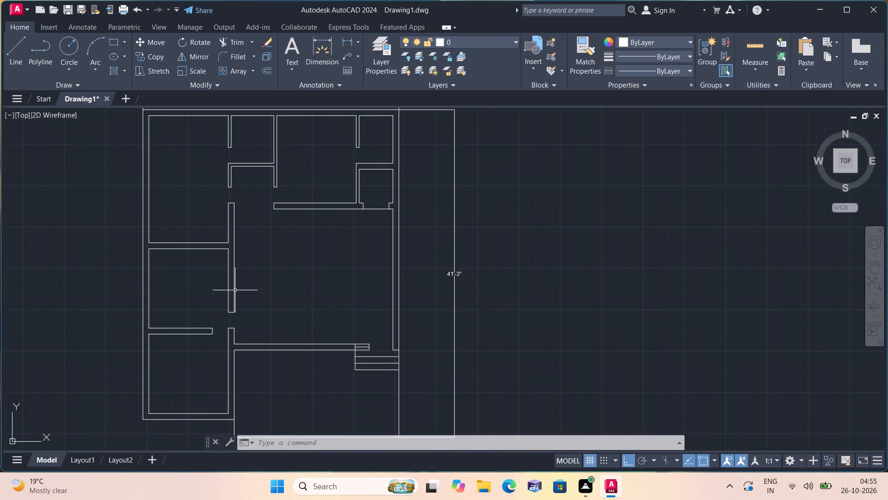
middle_drag(234, 289, 173, 336)
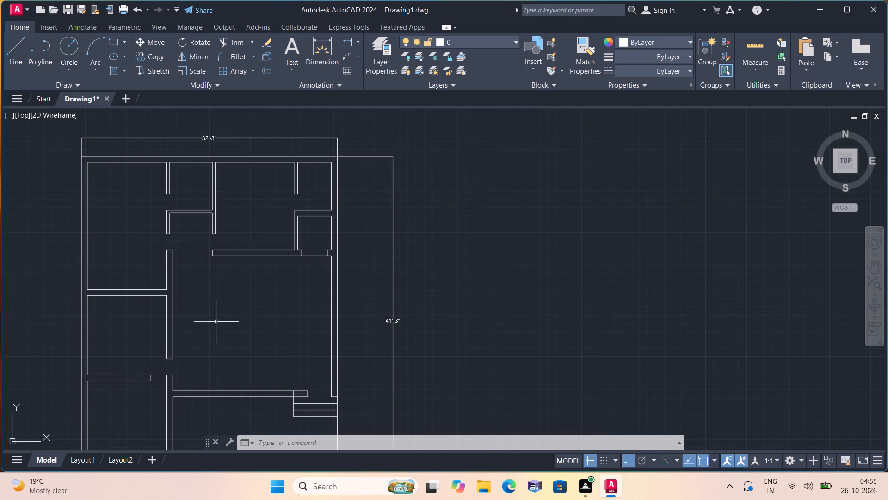
middle_drag(214, 324, 211, 356)
scroll(171, 310, up, 1)
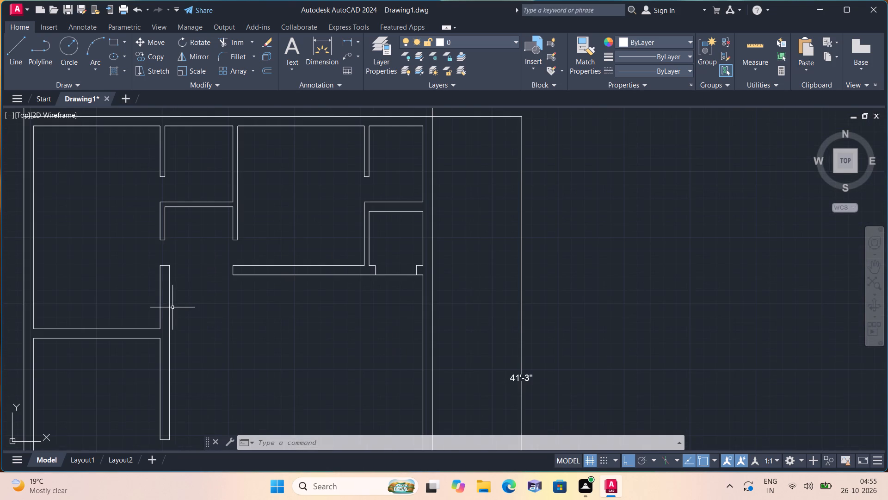
key(l)
key(space)
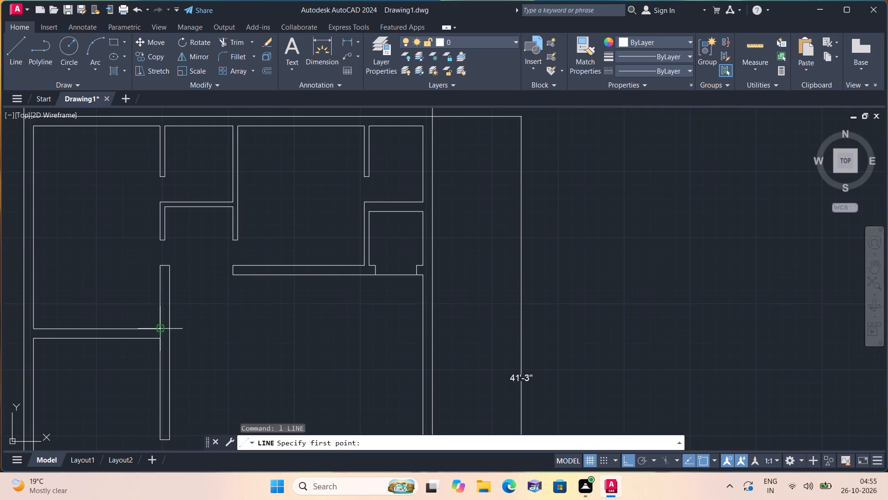
click(171, 329)
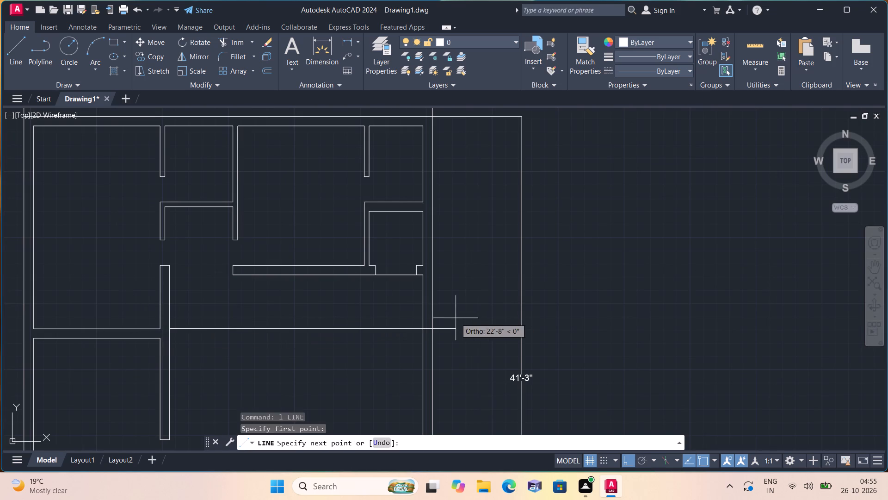
click(422, 331)
key(space)
Draw a vertical line from the lower-left corner of the large room's top wall down to the new horizontal line.
key(space)
scroll(388, 300, up, 1)
scroll(337, 319, up, 1)
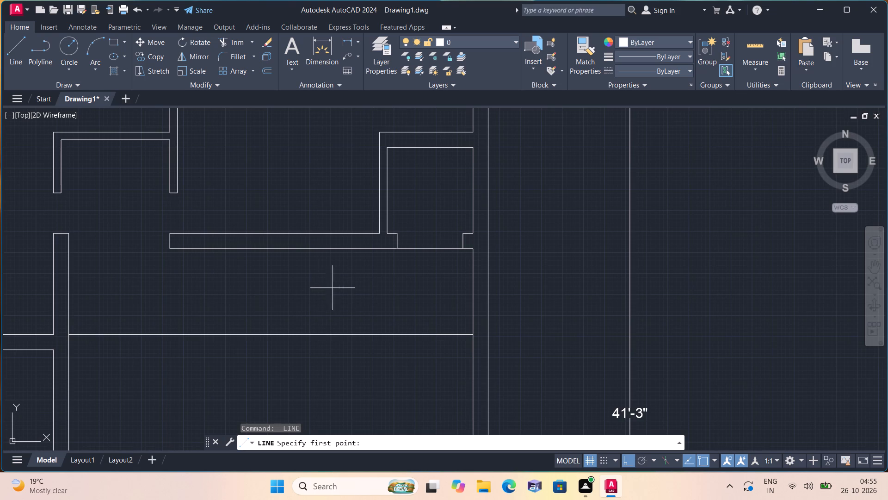
click(172, 252)
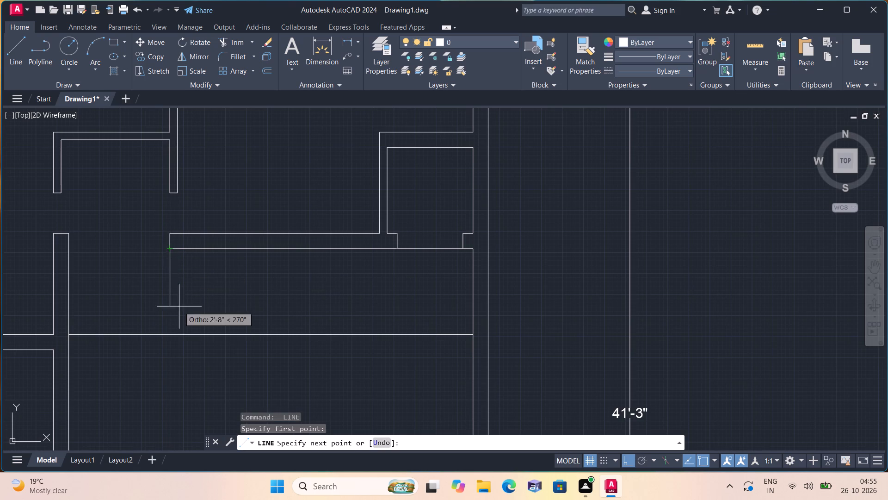
click(173, 335)
key(space)
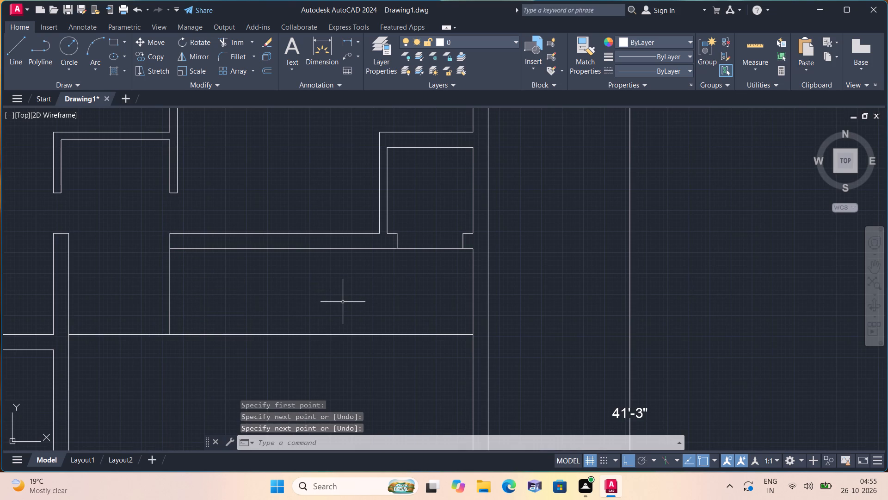
Trim away the part of the new horizontal line between the left wall and the vertical line.
text(trim)
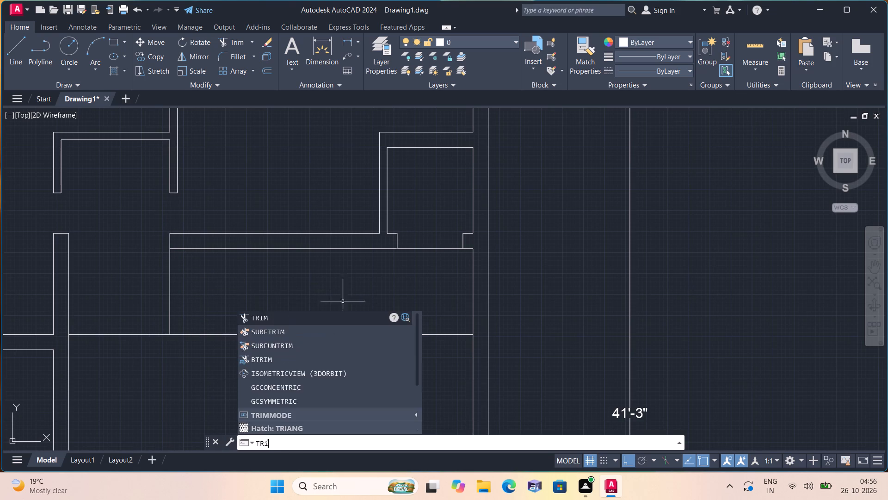
key(space)
drag(136, 315, 153, 356)
key(space)
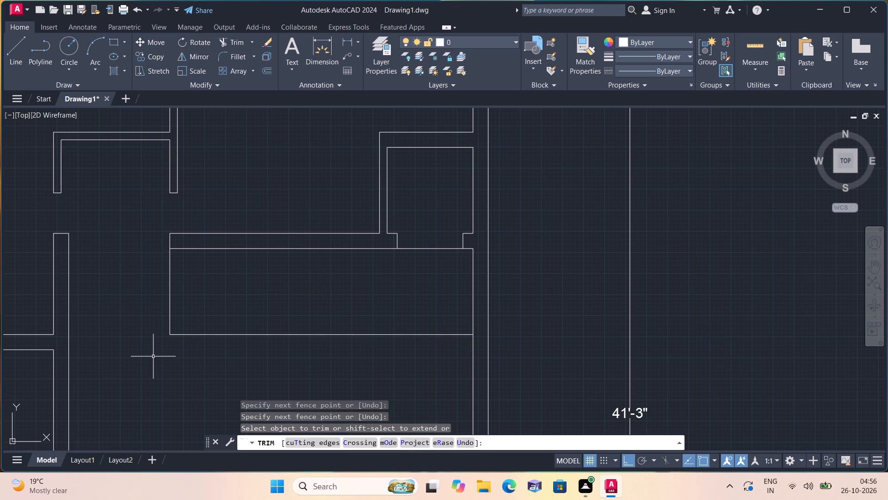
Offset the vertical line at the strip's left end 10" to the right four times in succession to start the stair treads.
text(off)
key(space)
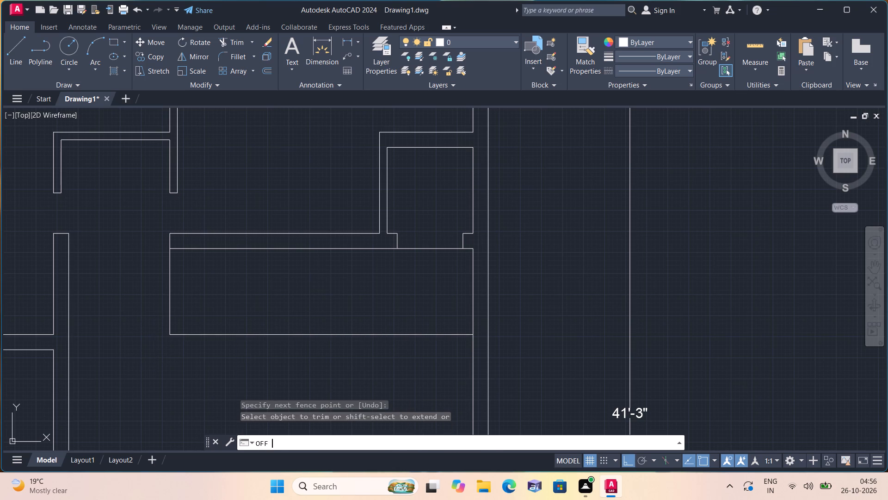
text(10")
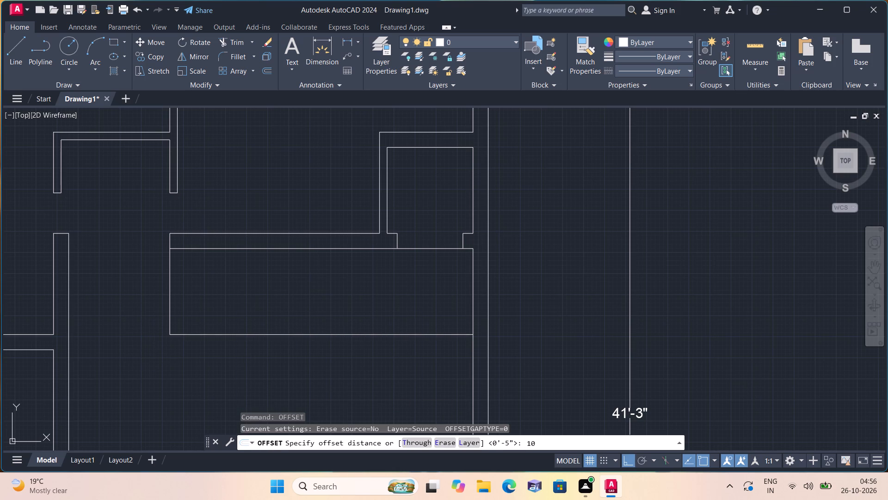
key(space)
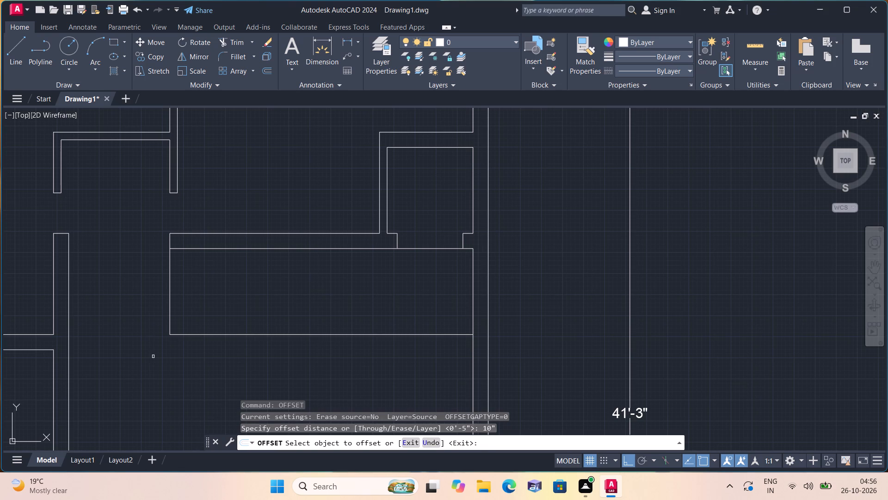
click(168, 277)
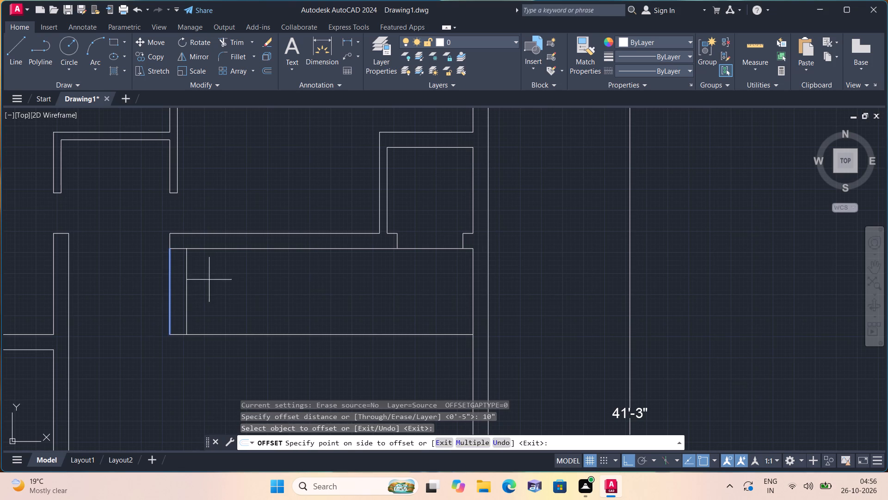
click(210, 279)
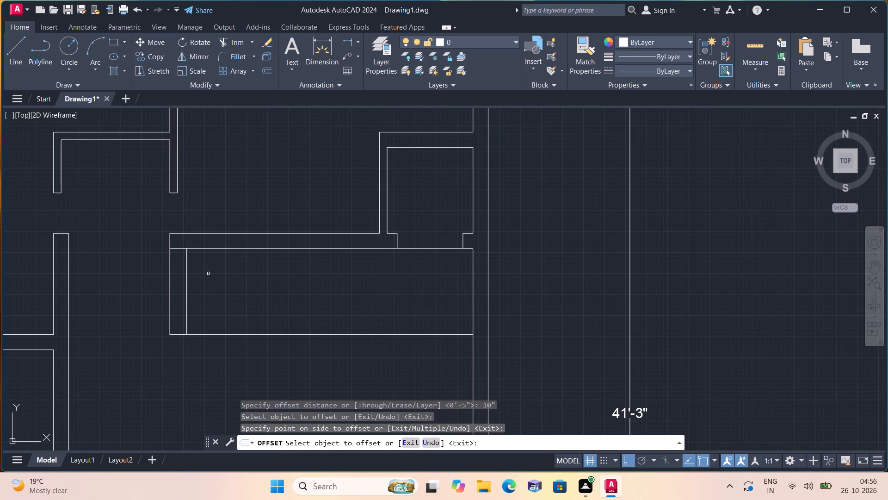
click(187, 262)
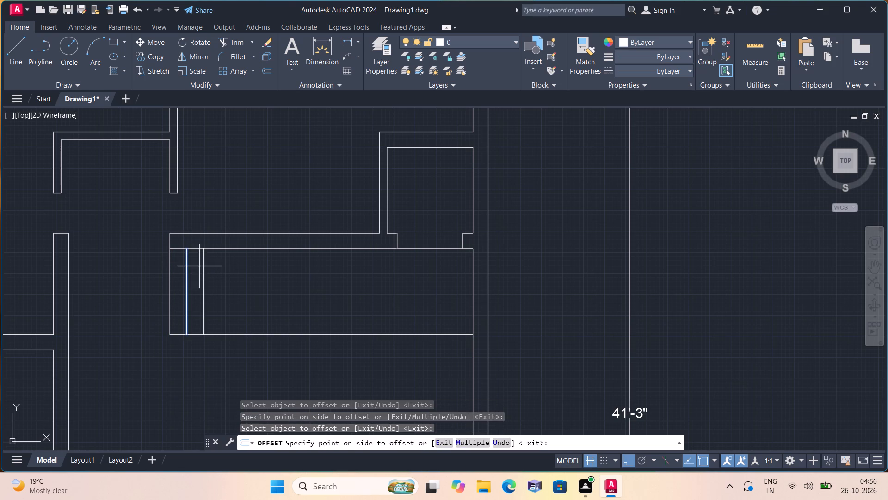
click(201, 266)
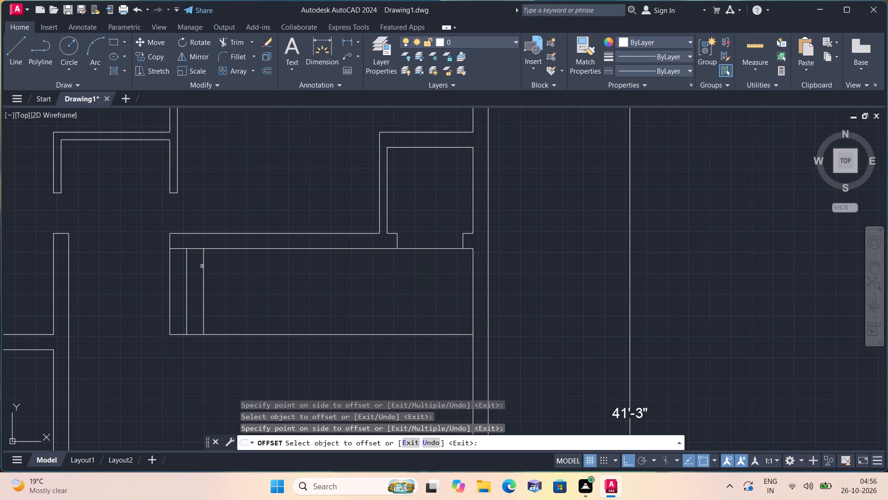
click(202, 266)
click(218, 269)
click(221, 270)
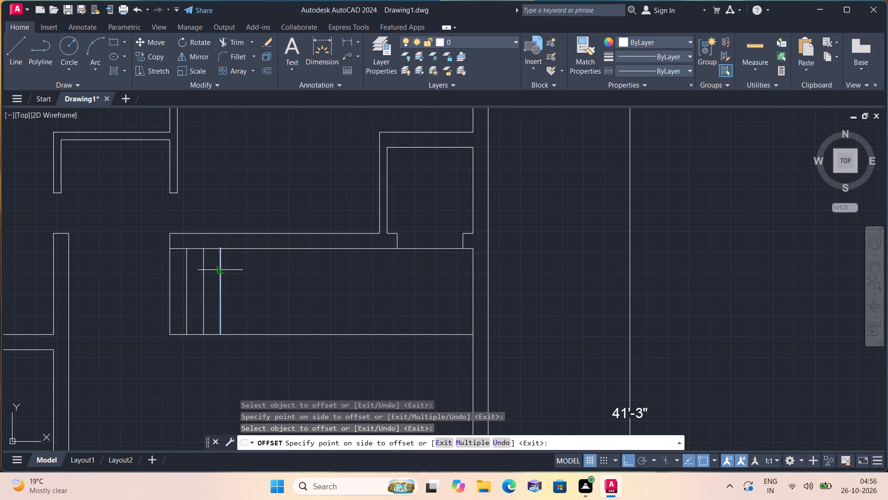
click(232, 271)
click(239, 274)
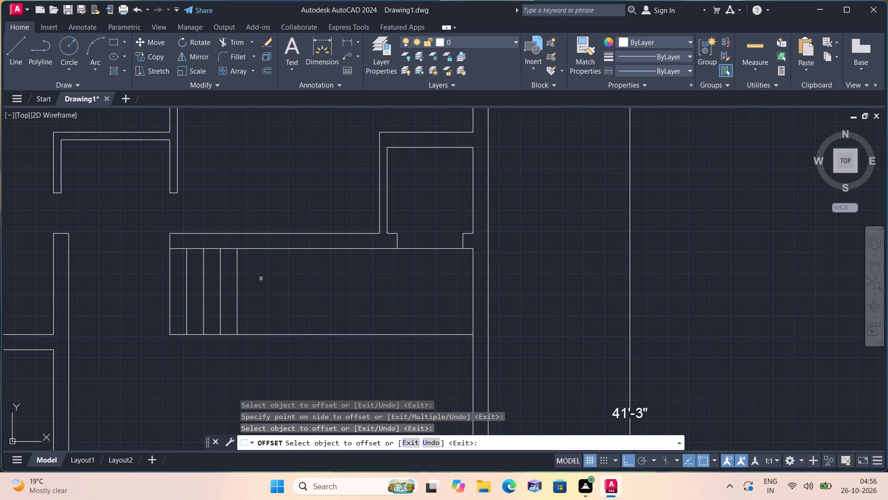
Continue the stair treads with three more successive 10" offsets to the right from the last tread line.
click(265, 279)
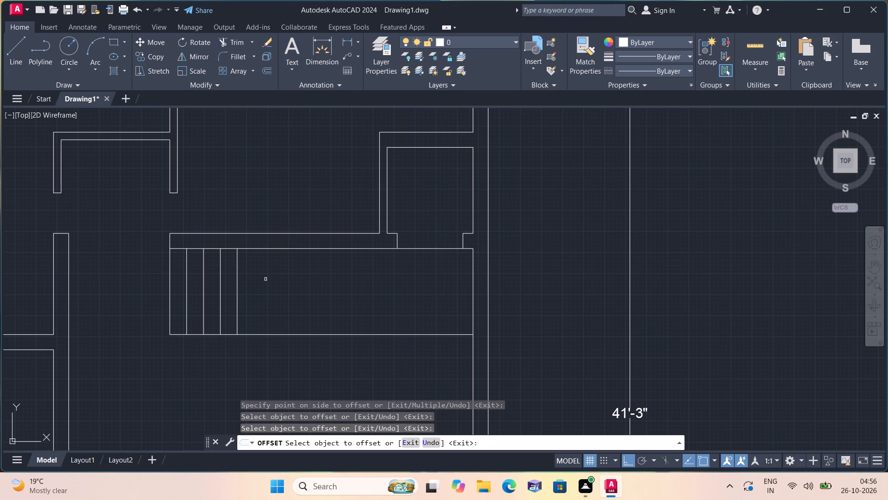
scroll(179, 281, up, 1)
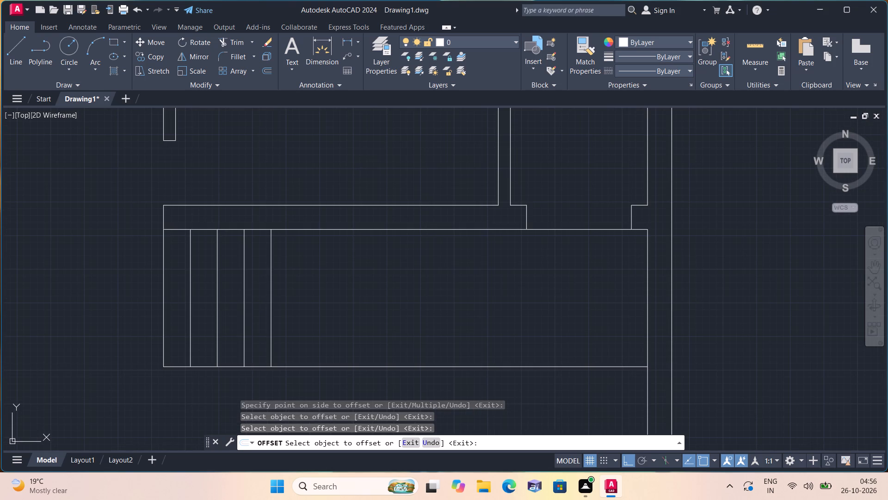
click(273, 269)
click(273, 267)
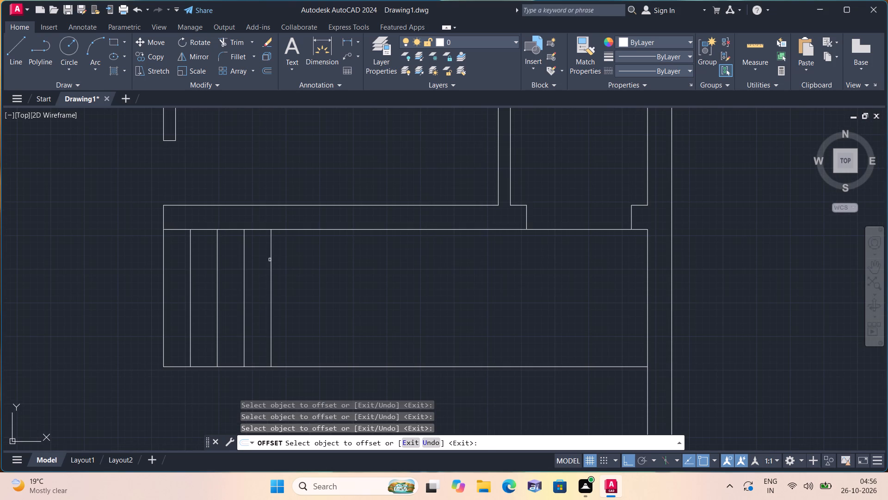
click(270, 259)
click(284, 265)
click(299, 268)
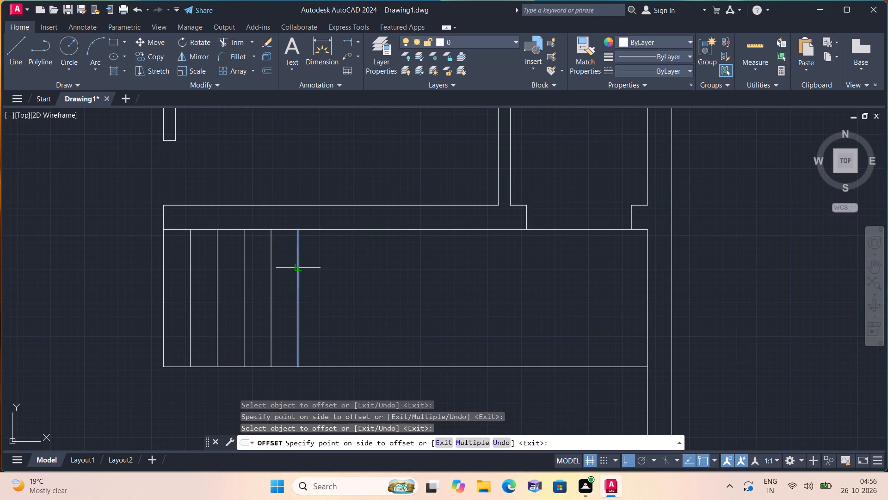
click(309, 270)
click(327, 264)
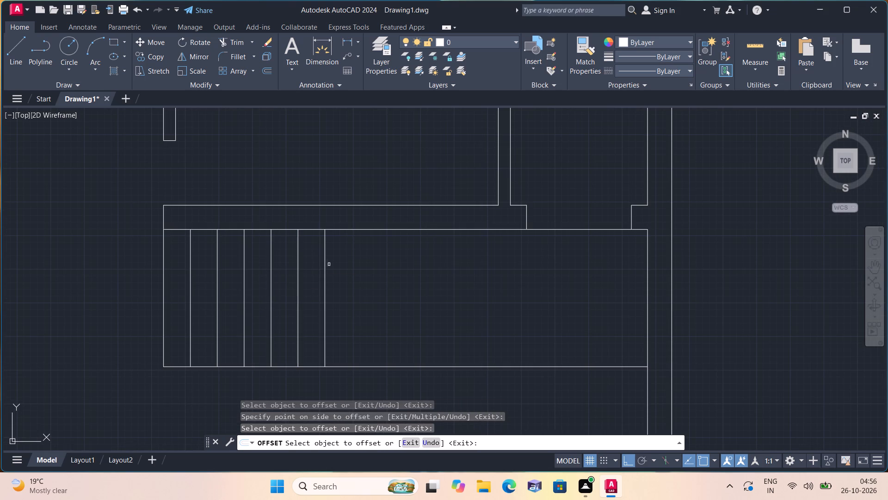
click(327, 258)
click(322, 254)
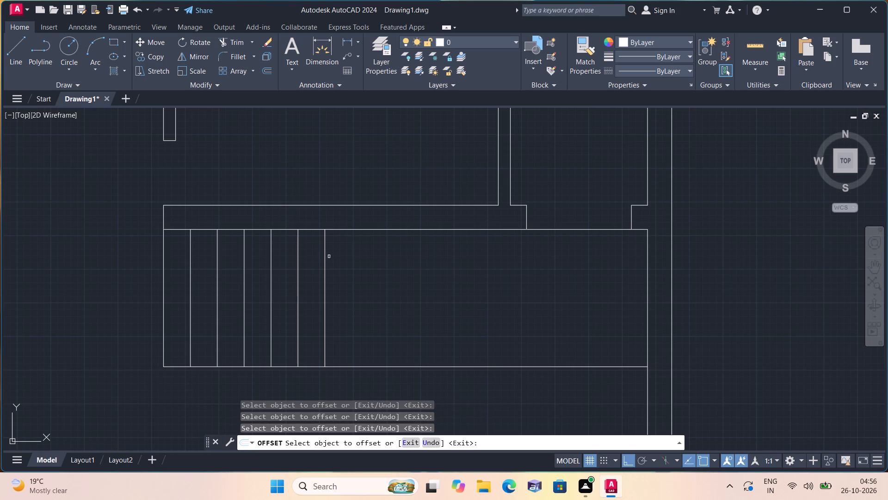
click(325, 250)
click(364, 275)
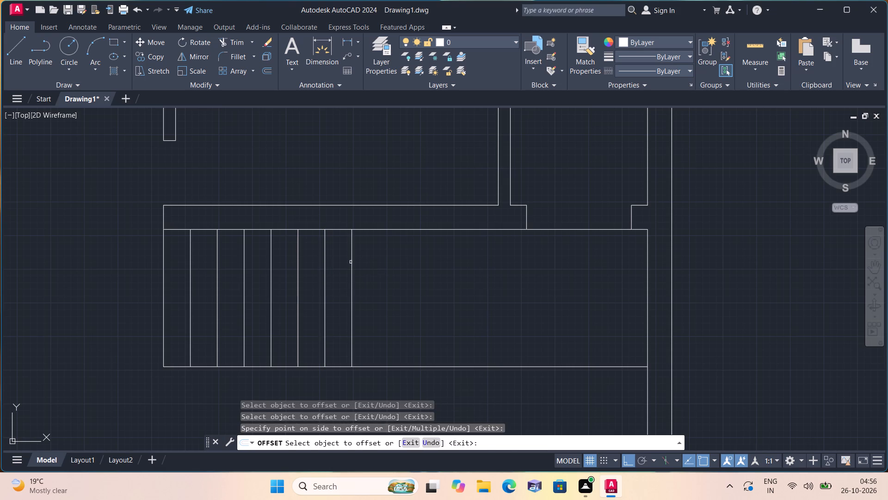
Add four more tread lines by successively offsetting the rightmost tread line 10" to the right.
click(351, 262)
click(364, 271)
click(377, 275)
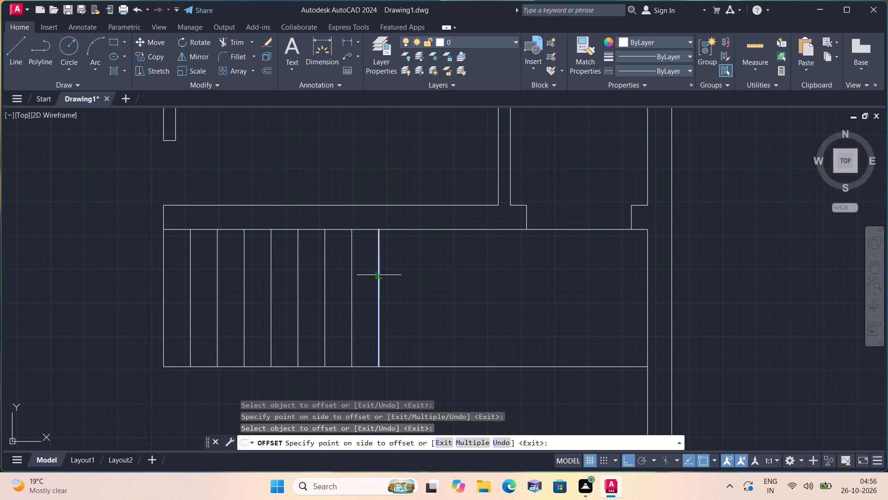
click(389, 281)
click(405, 284)
click(448, 291)
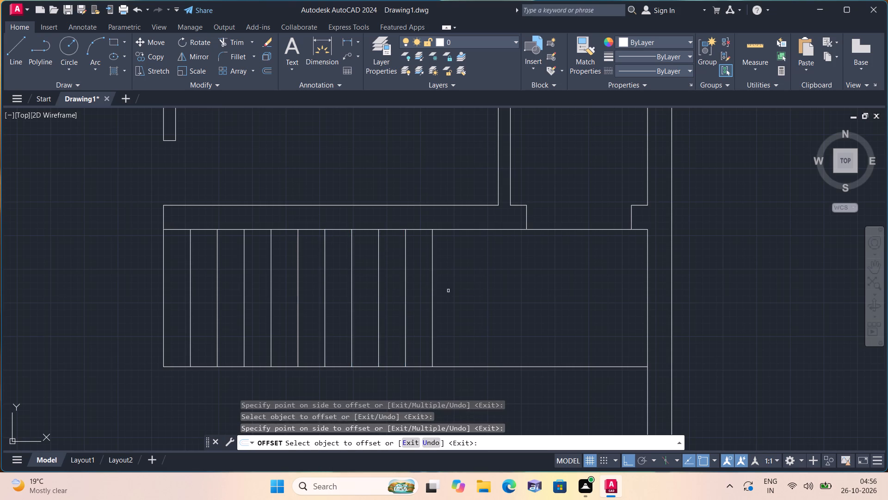
click(433, 271)
click(481, 287)
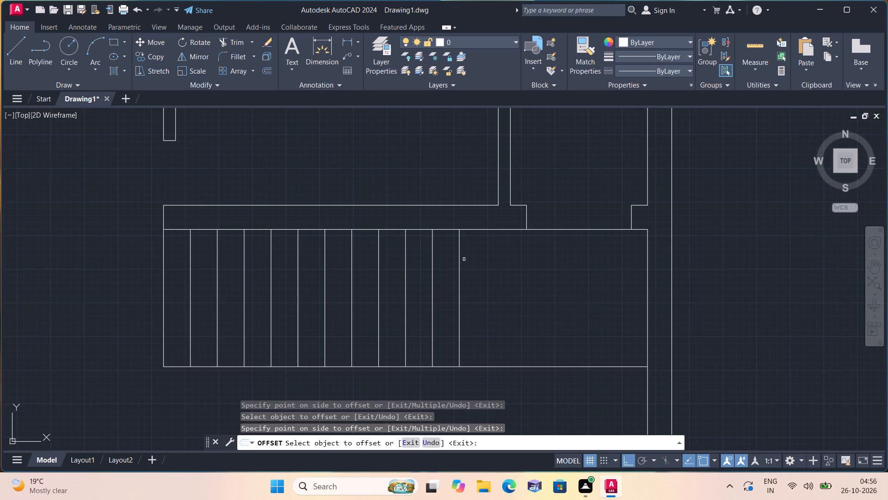
Complete the flight with three more tread lines, each offset 10" to the right of the previous one.
click(461, 256)
click(457, 250)
click(455, 248)
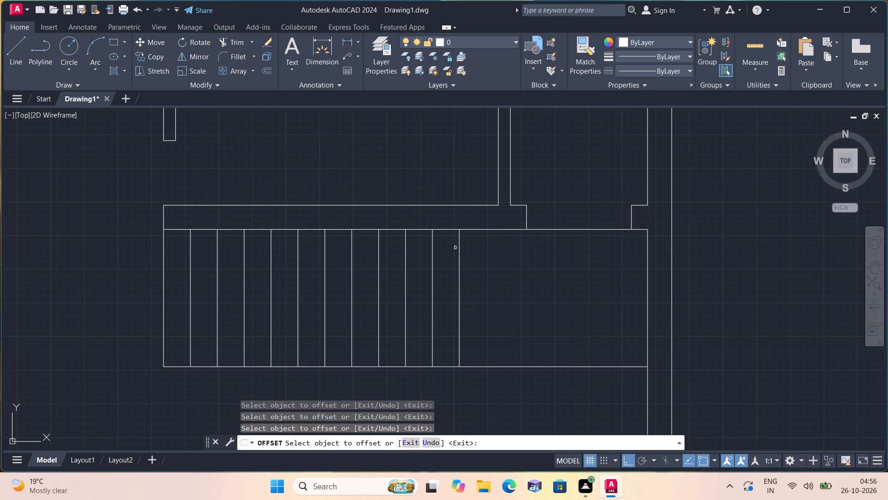
click(461, 252)
click(461, 252)
click(460, 250)
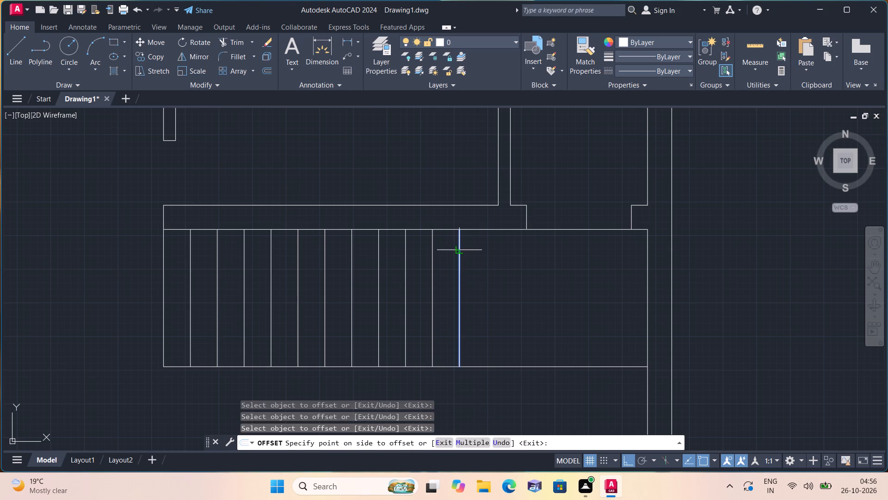
click(512, 270)
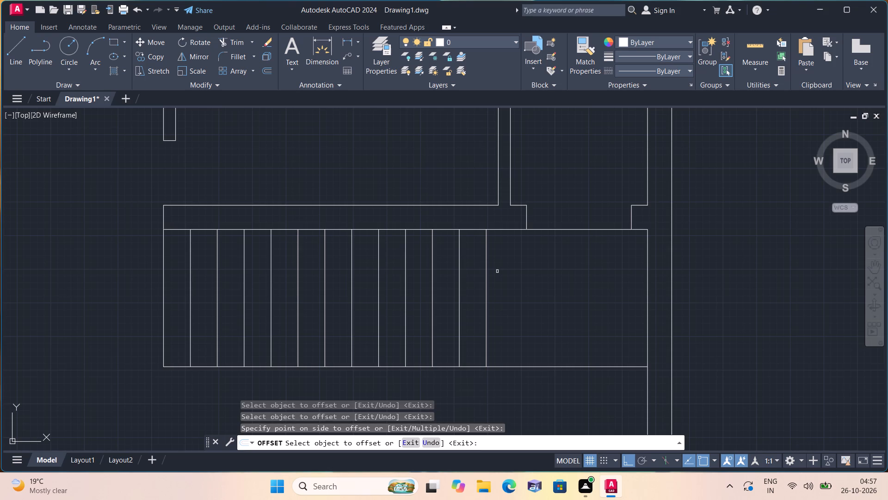
click(487, 261)
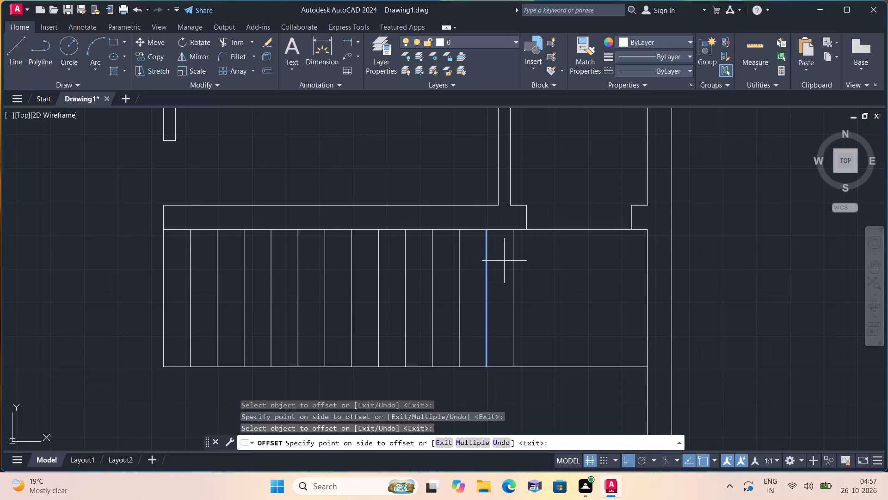
click(506, 261)
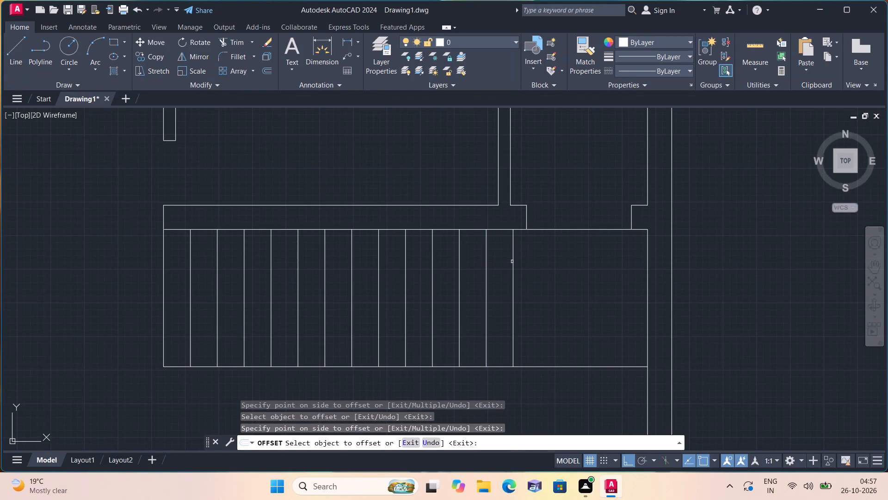
click(513, 262)
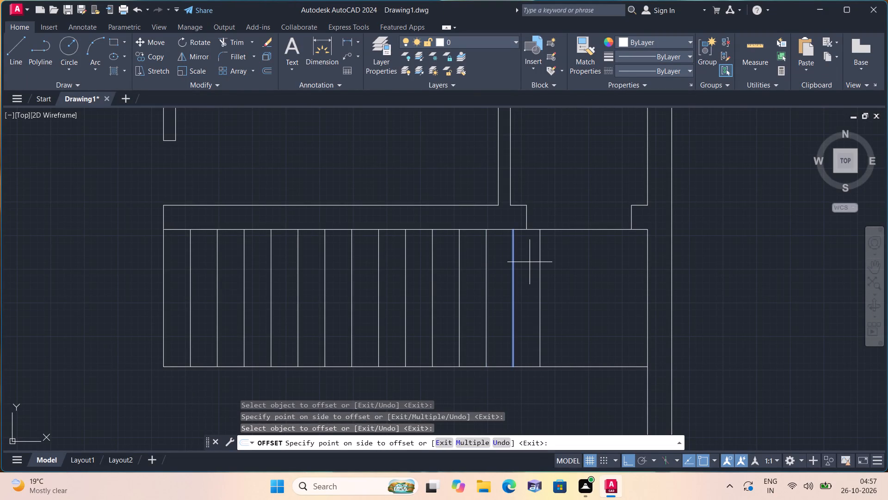
click(530, 262)
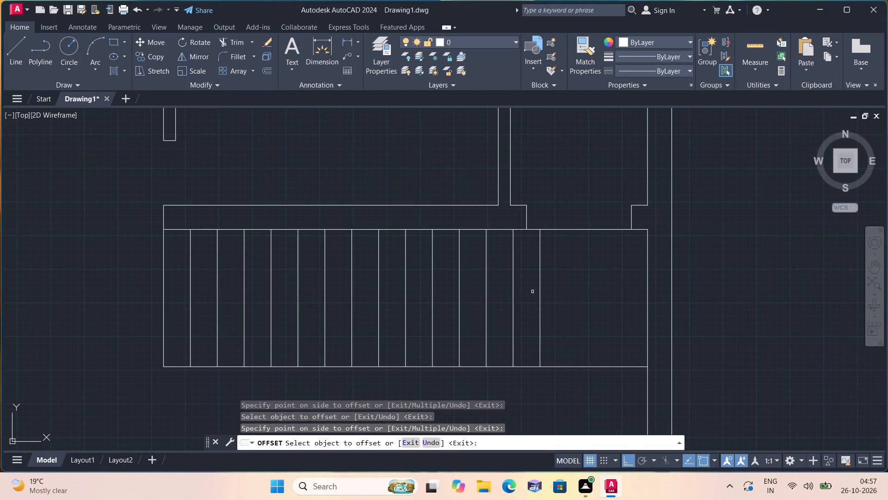
key(space)
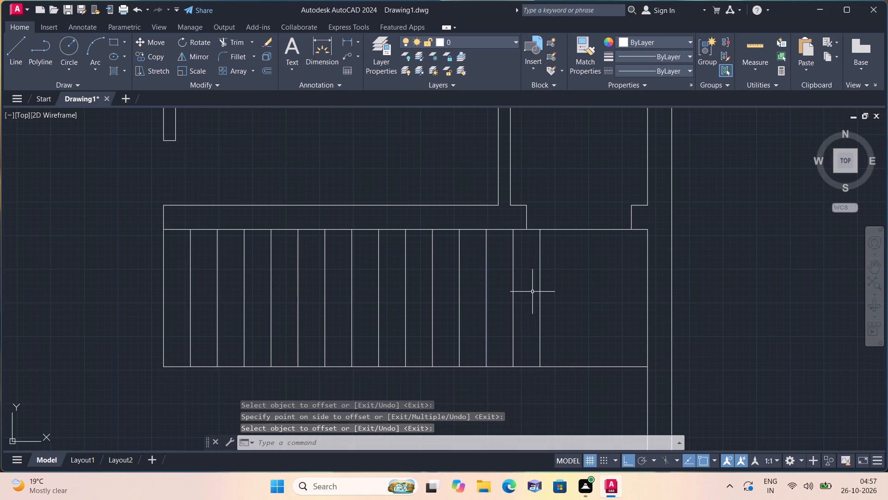
Draw a line from the last tread line's top end down in two successive 10" segments, then across to the right wall.
key(l)
key(space)
scroll(547, 257, up, 1)
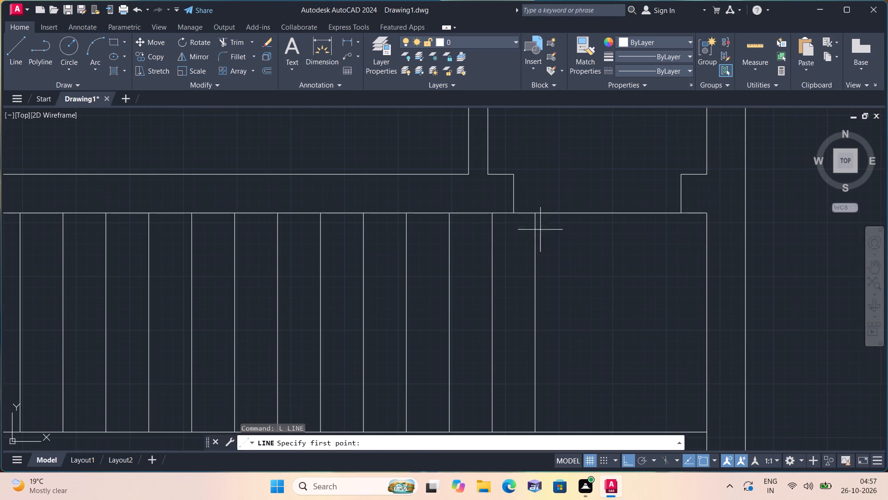
click(536, 211)
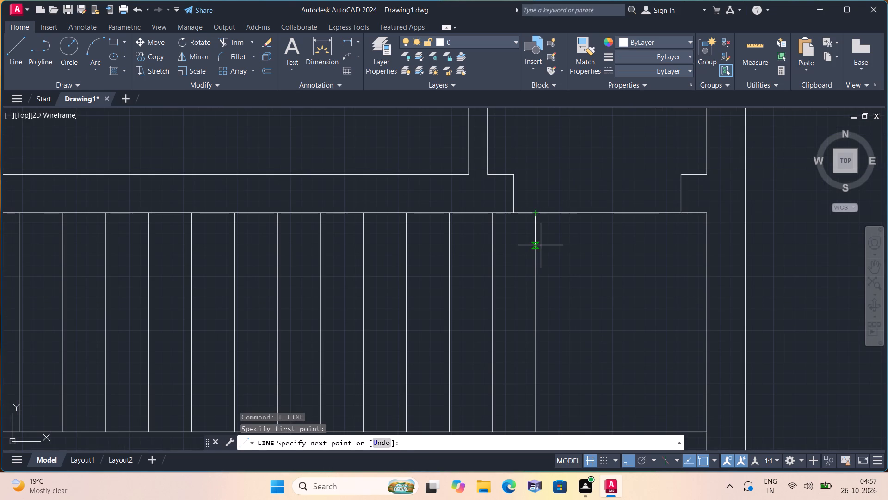
text(10")
key(space)
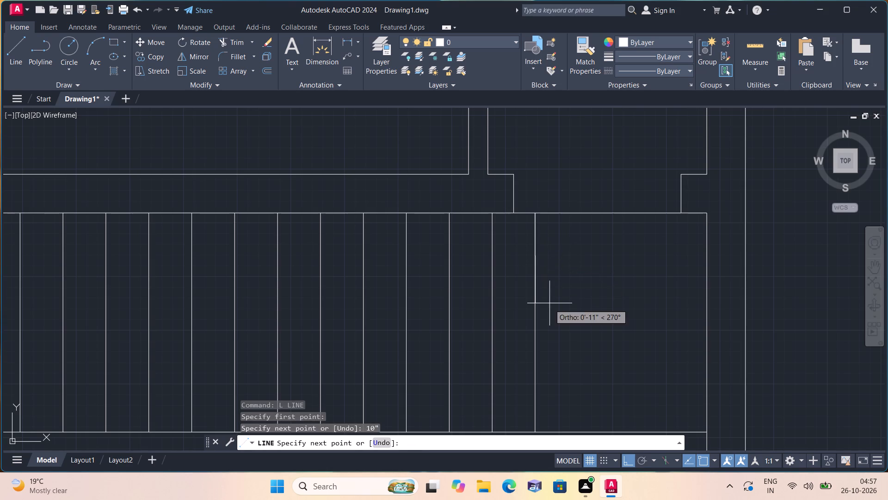
text(10)
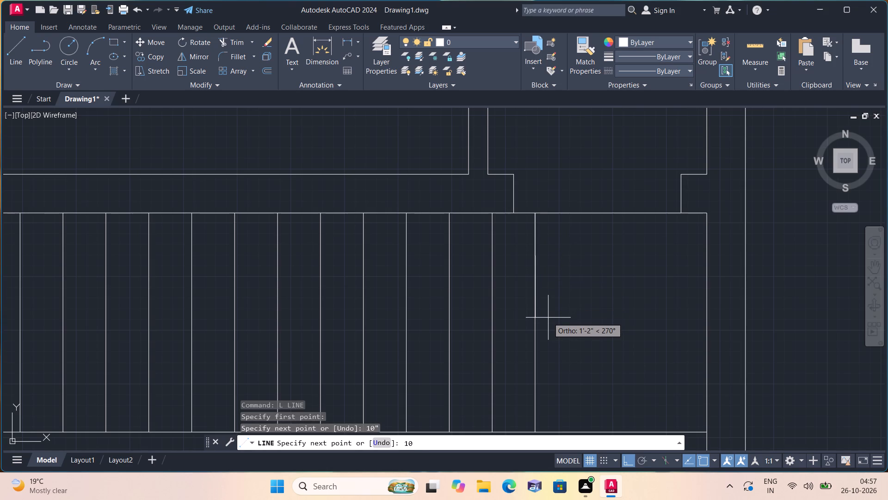
key(shift+quotedbl)
key(space)
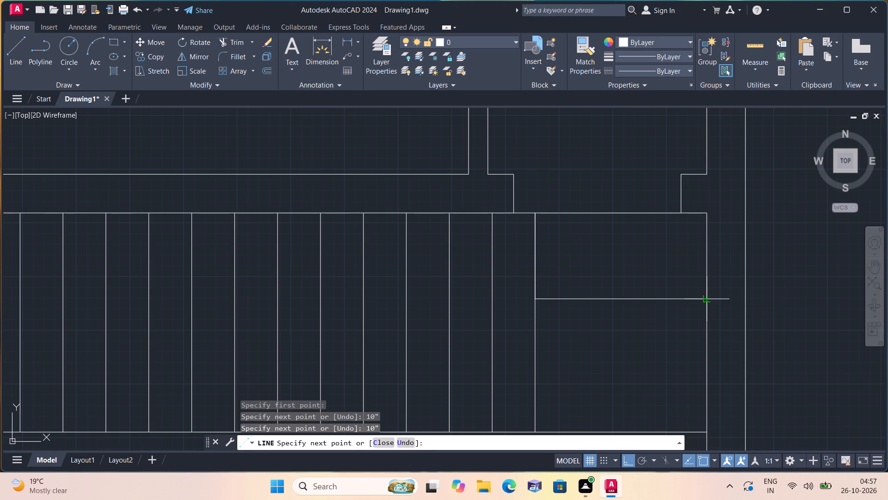
click(706, 299)
key(space)
Draw a second horizontal tread line from the junction of the two 10" segments across to the right wall.
key(space)
click(536, 256)
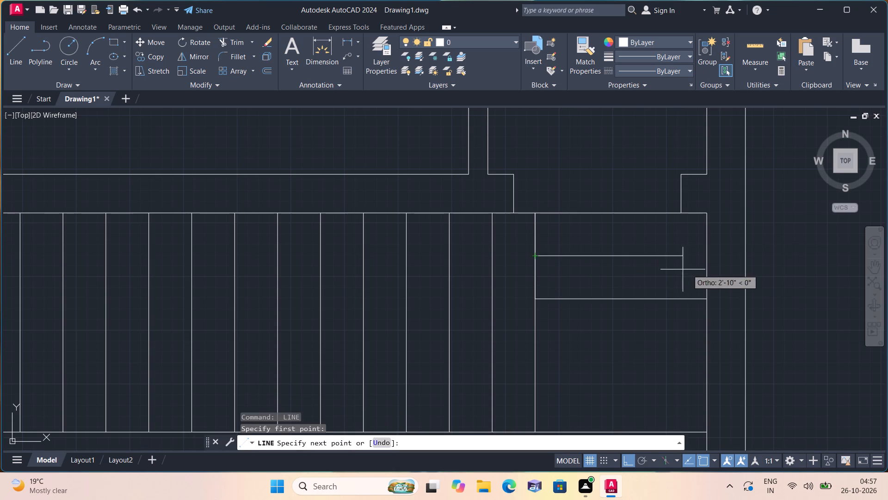
click(706, 257)
key(space)
Trim the last tread line's segments alongside the two new horizontal treads.
text(tri)
text(m)
key(space)
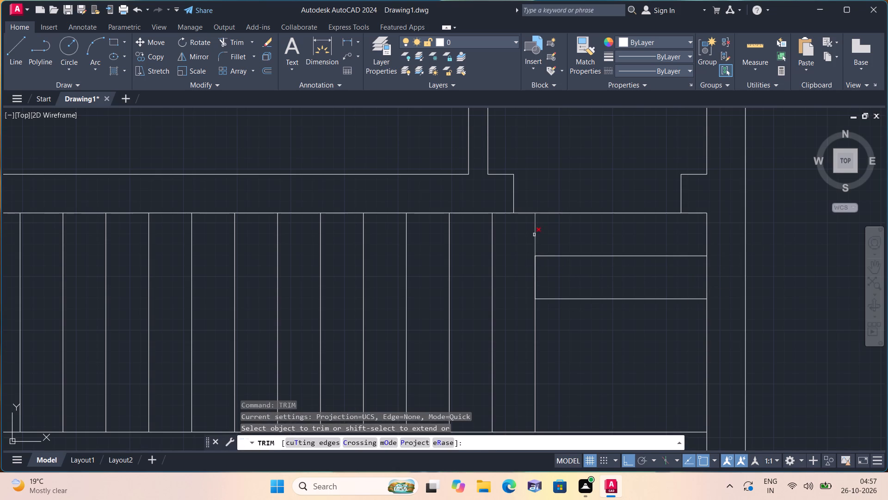
click(536, 235)
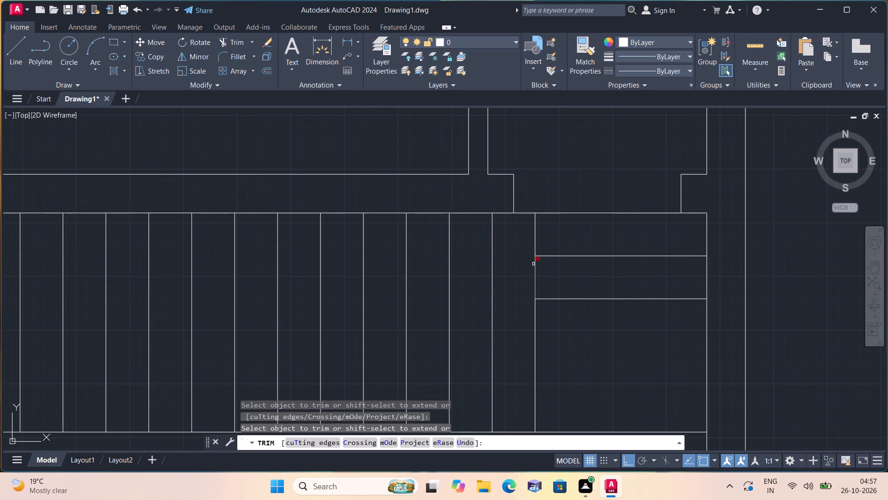
click(533, 264)
click(512, 273)
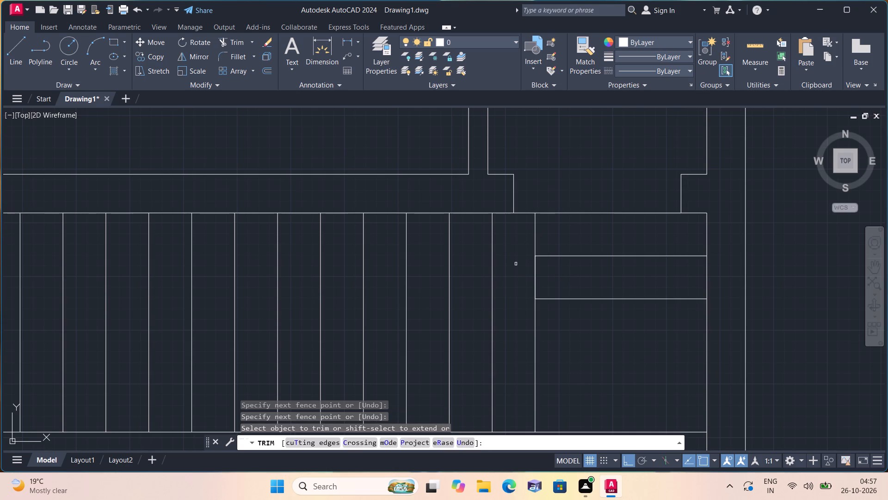
key(Escape)
Draw the stair direction line about 13' along the flight's centre, up to the lower horizontal tread, ending in a short slanted arrow barb.
scroll(516, 263, down, 1)
key(l)
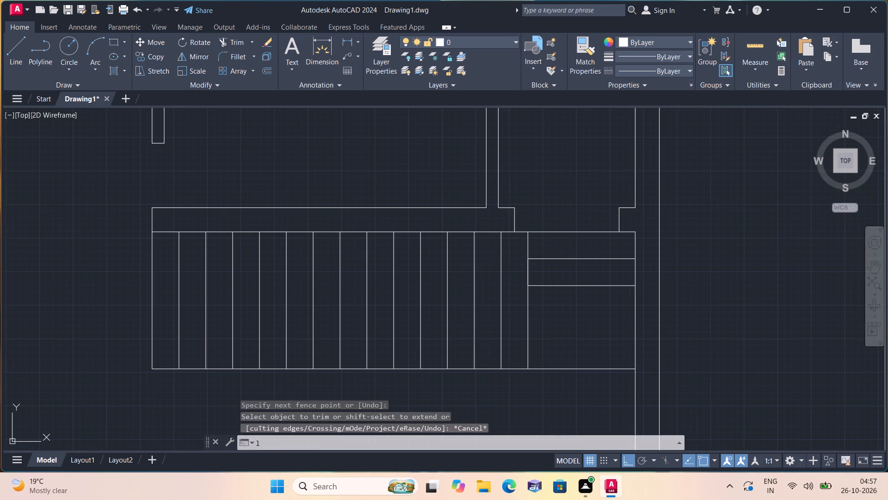
key(space)
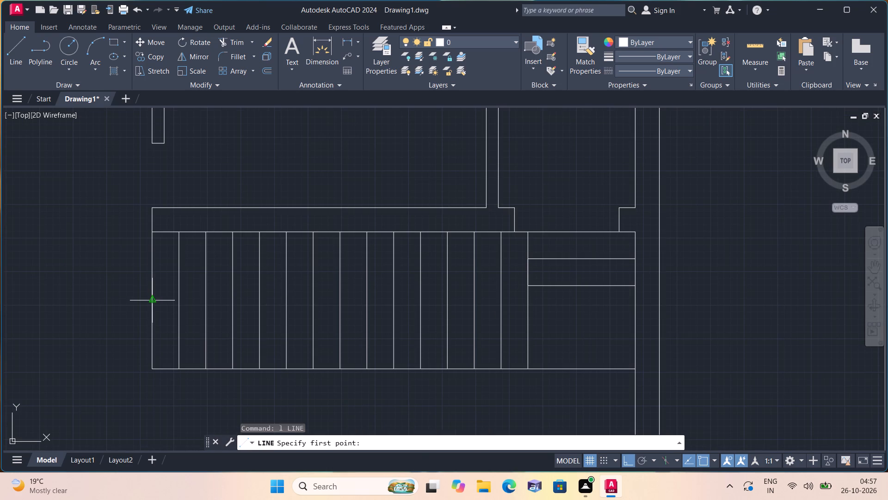
click(151, 301)
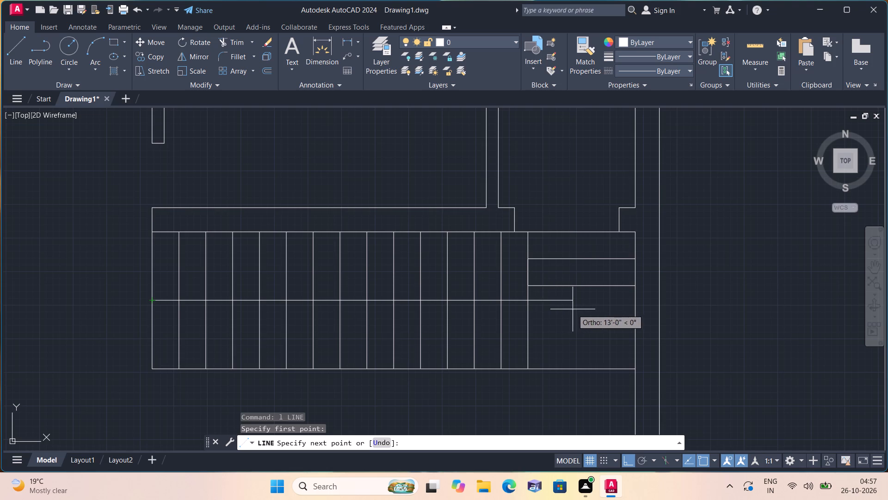
click(573, 309)
scroll(573, 279, up, 2)
click(572, 298)
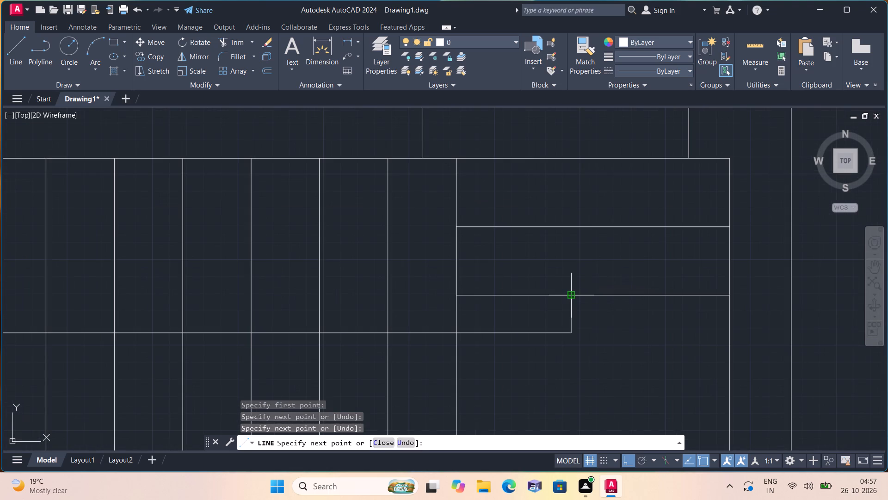
scroll(572, 298, up, 2)
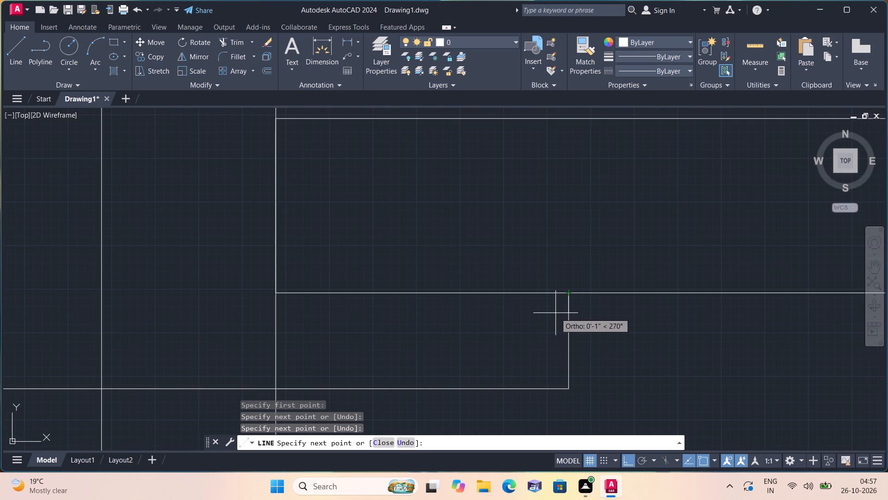
key(F8)
click(555, 316)
key(space)
Mirror the slanted barb about the vertical end of the direction line, keeping the original, to complete the arrowhead.
scroll(558, 315, up, 2)
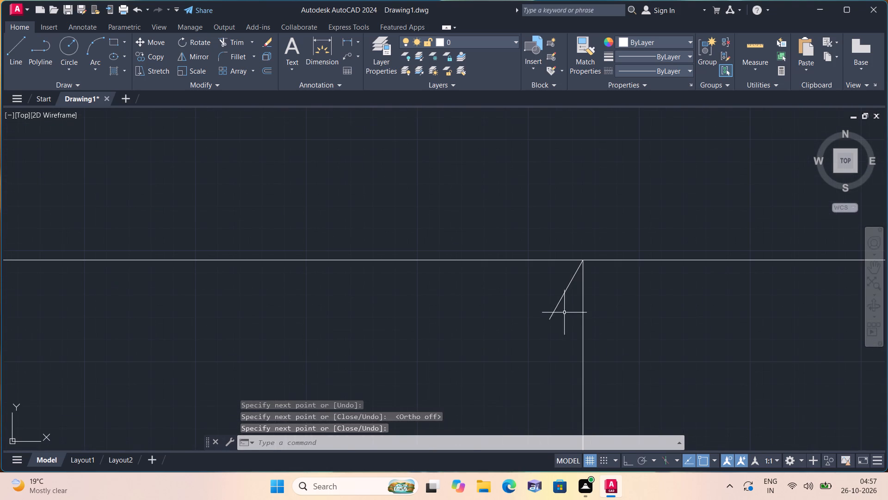
click(549, 290)
click(566, 318)
drag(570, 326, 563, 319)
click(546, 298)
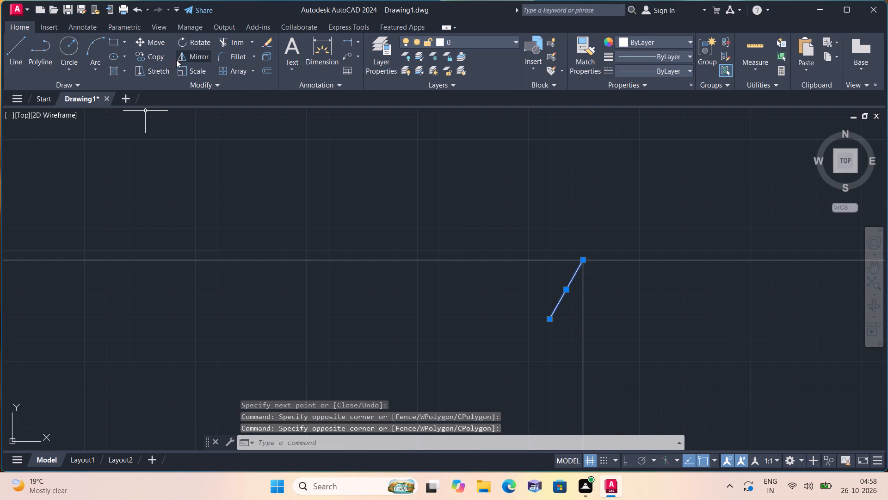
click(201, 58)
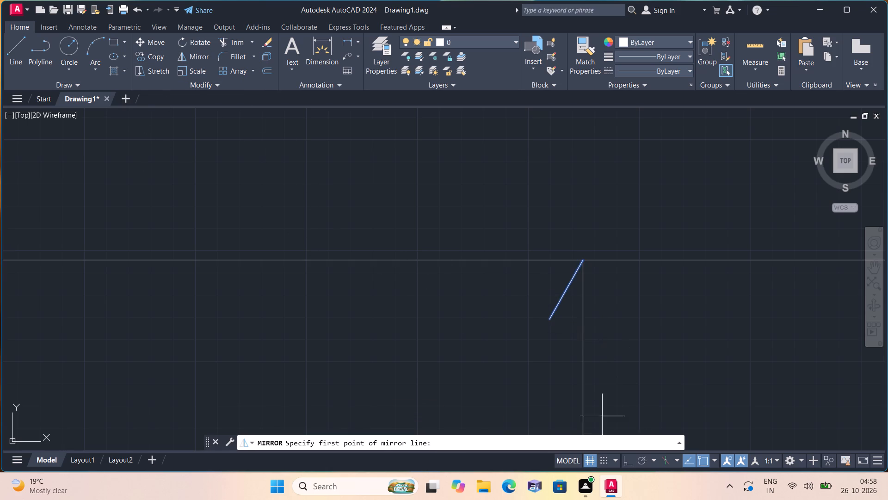
click(628, 459)
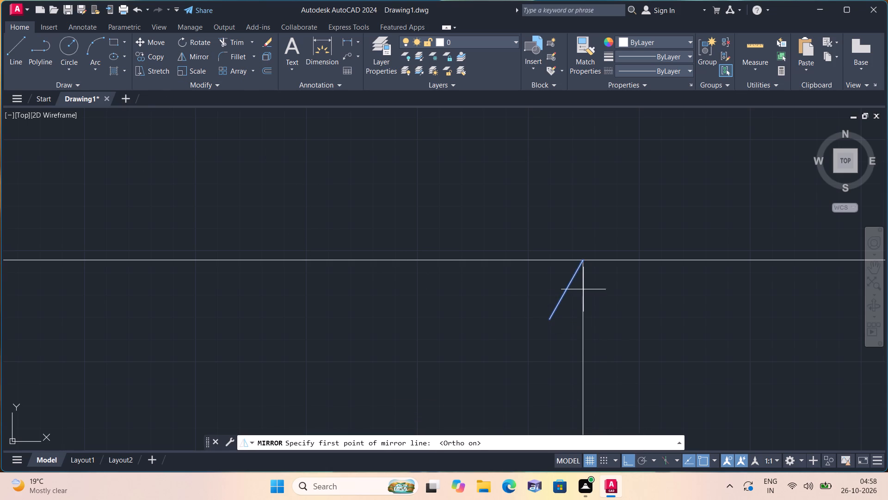
click(586, 262)
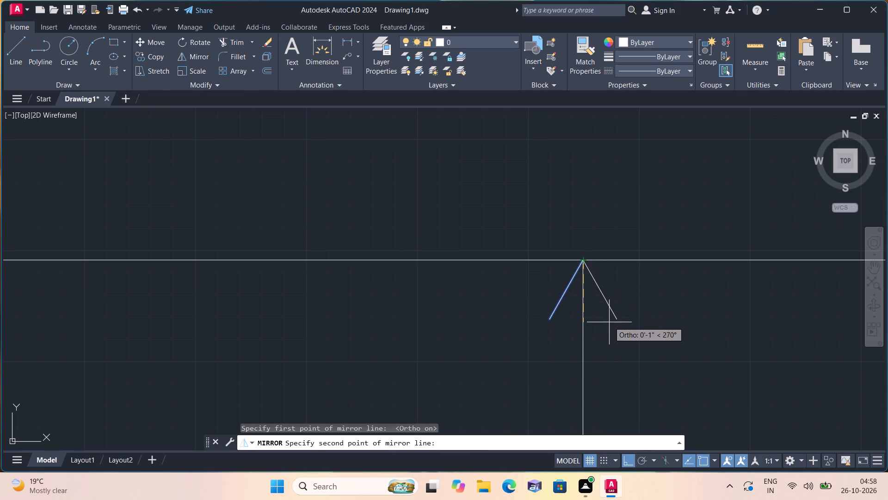
click(610, 324)
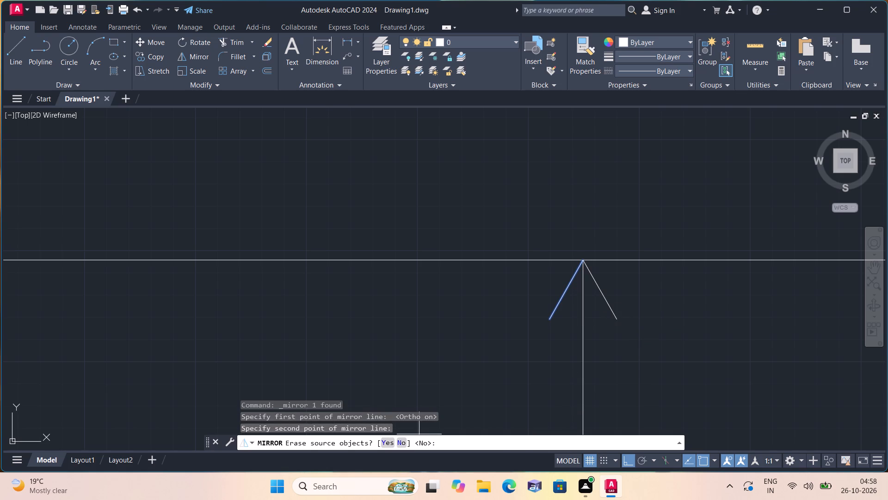
click(398, 442)
Review the finished staircase and its place within the whole floor plan.
scroll(395, 431, down, 1)
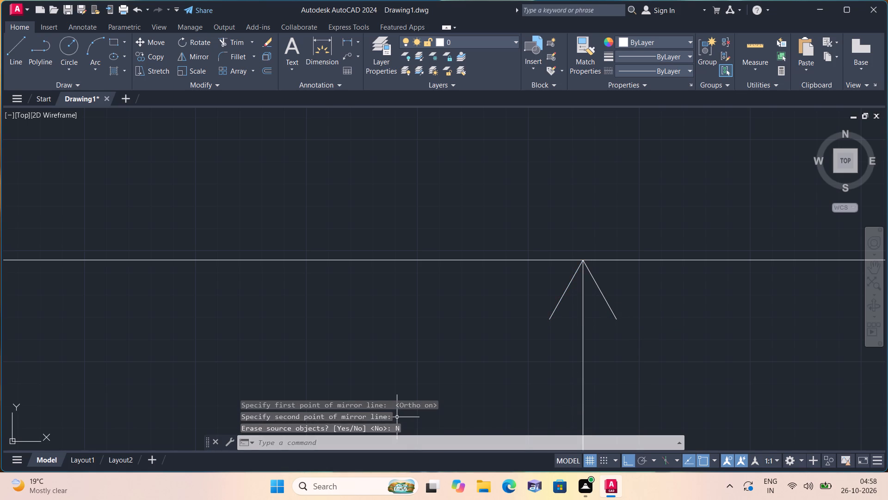
scroll(393, 417, down, 1)
scroll(312, 366, down, 1)
middle_drag(313, 344, 395, 210)
scroll(313, 342, down, 1)
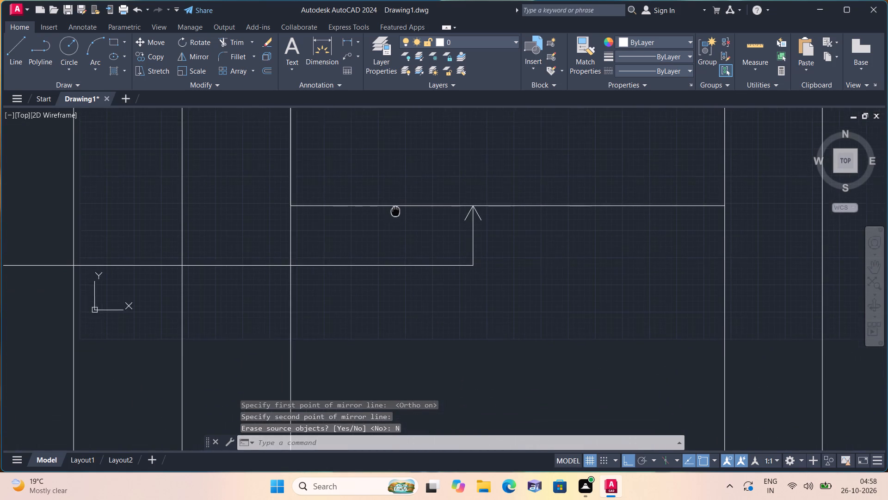
middle_drag(395, 210, 395, 210)
scroll(406, 208, down, 2)
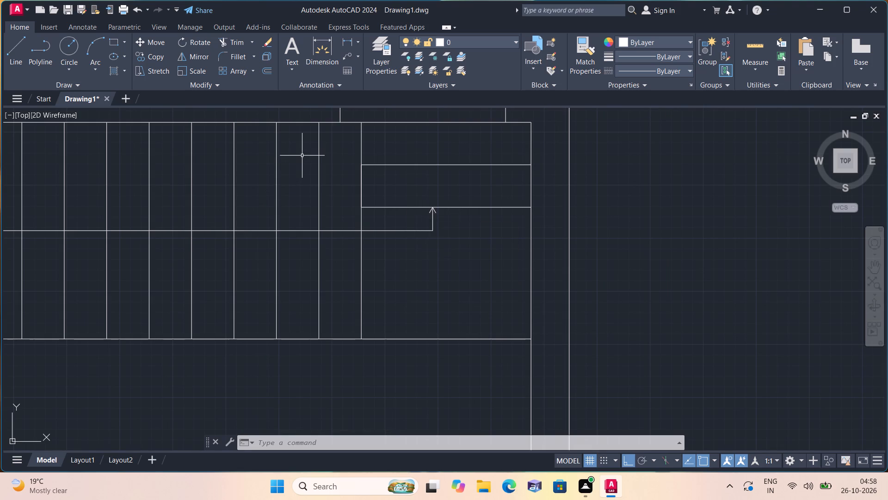
scroll(302, 159, down, 1)
scroll(188, 177, down, 2)
middle_drag(186, 216, 191, 210)
scroll(186, 213, down, 1)
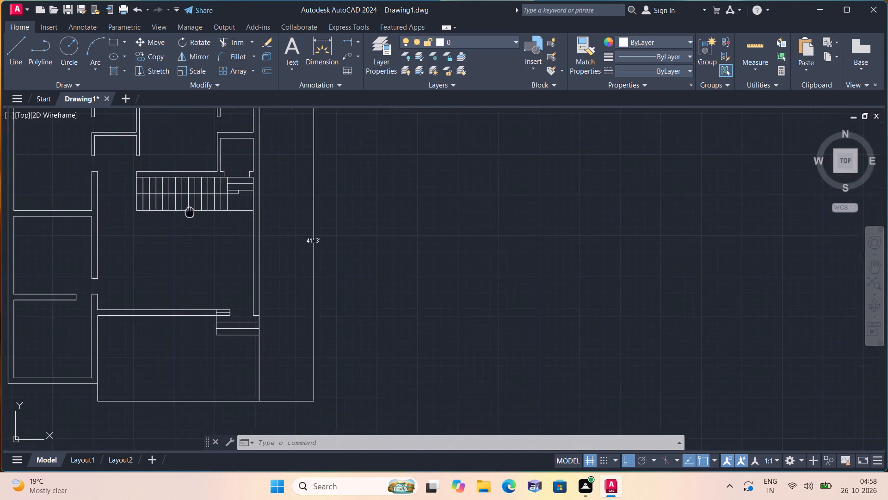
middle_drag(191, 210, 225, 200)
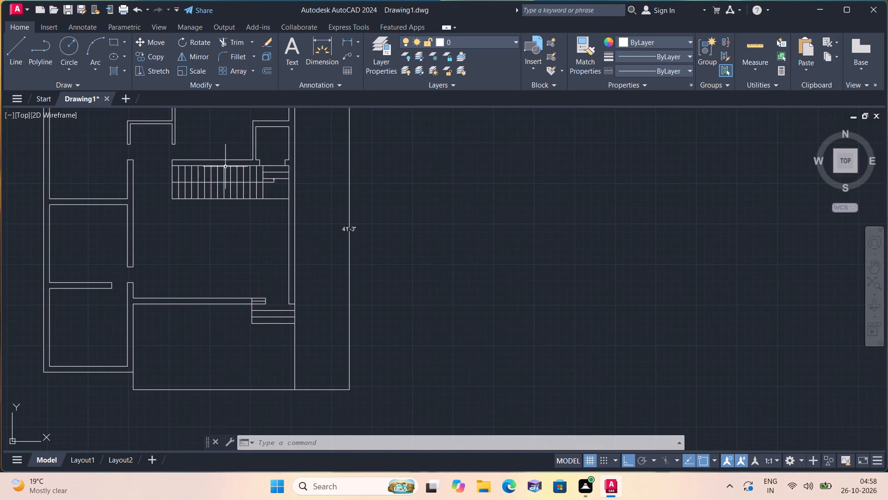
middle_drag(232, 164, 252, 164)
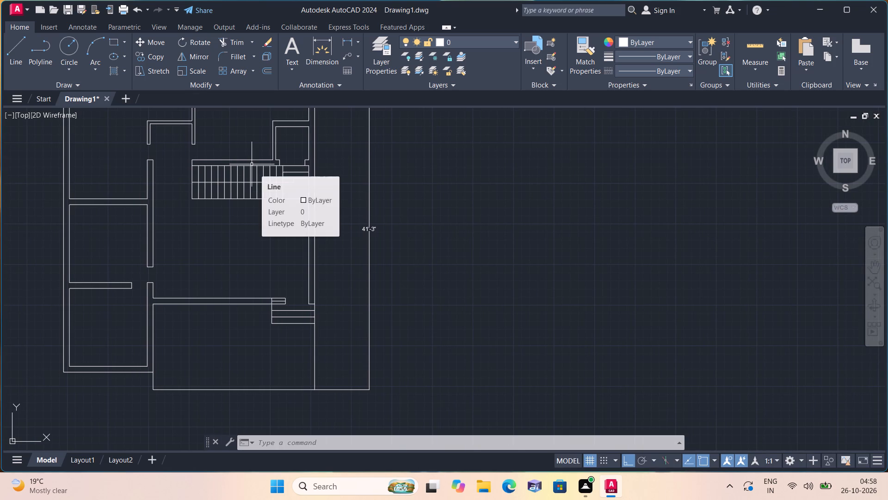
scroll(253, 164, down, 1)
middle_drag(195, 175, 202, 175)
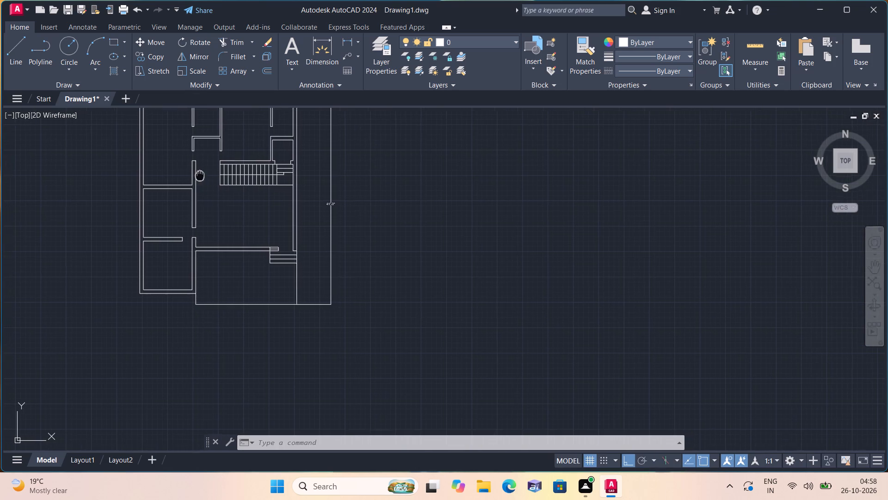
middle_drag(202, 175, 272, 194)
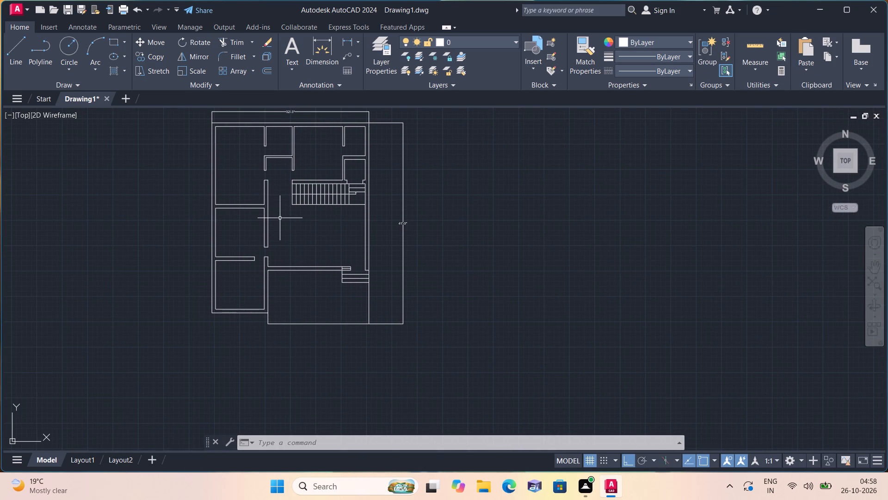
middle_drag(278, 213, 197, 260)
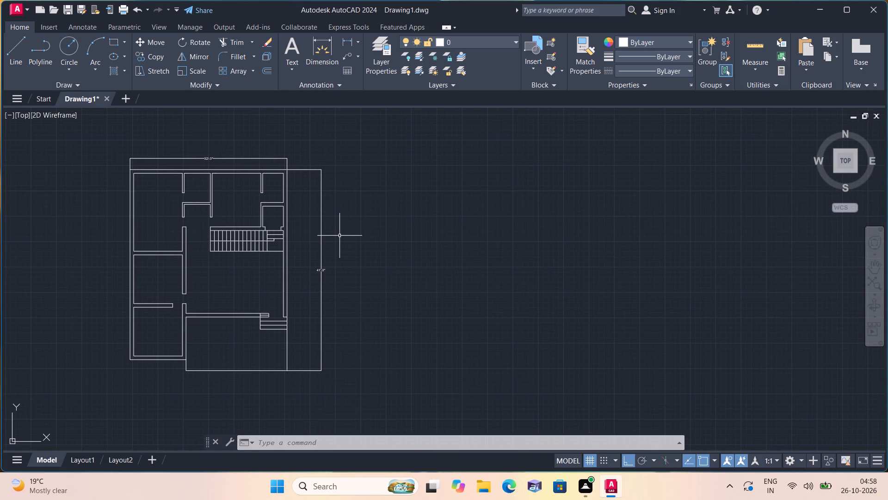
Draw a closed vertical rectangle 5' long and 9" wide with lines in the empty space beside the floor plan.
key(l)
key(space)
middle_drag(430, 245, 247, 245)
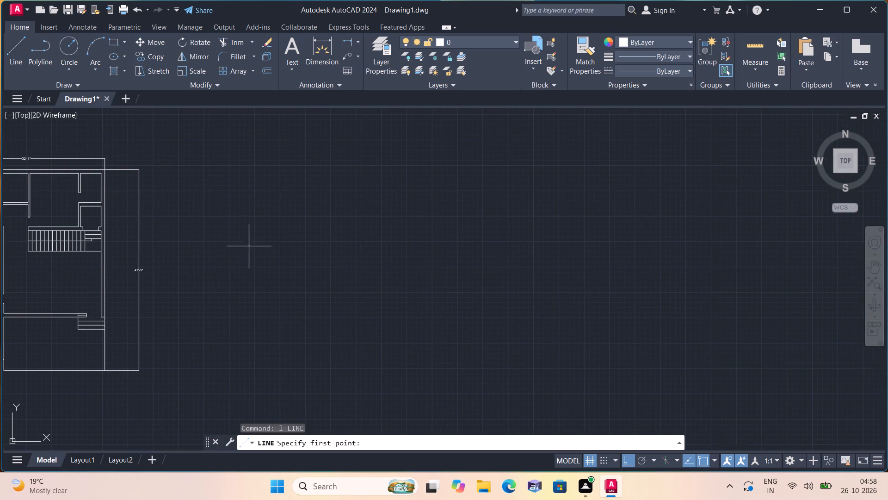
click(329, 244)
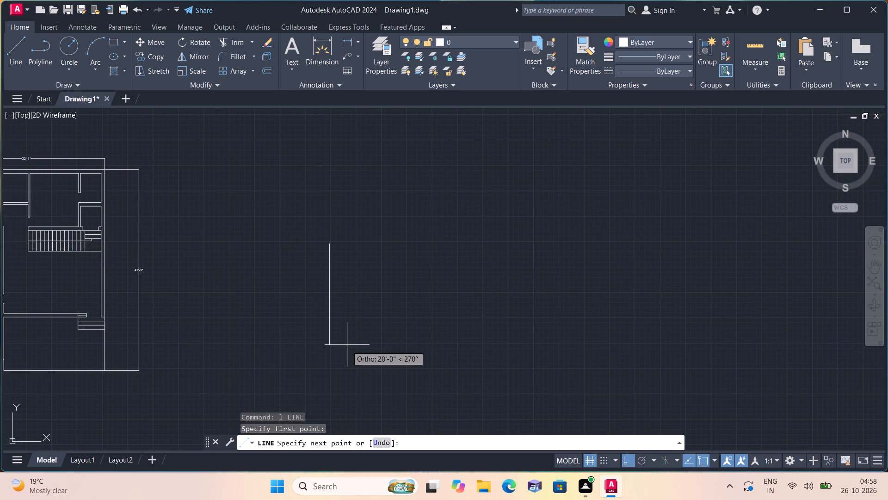
text(5')
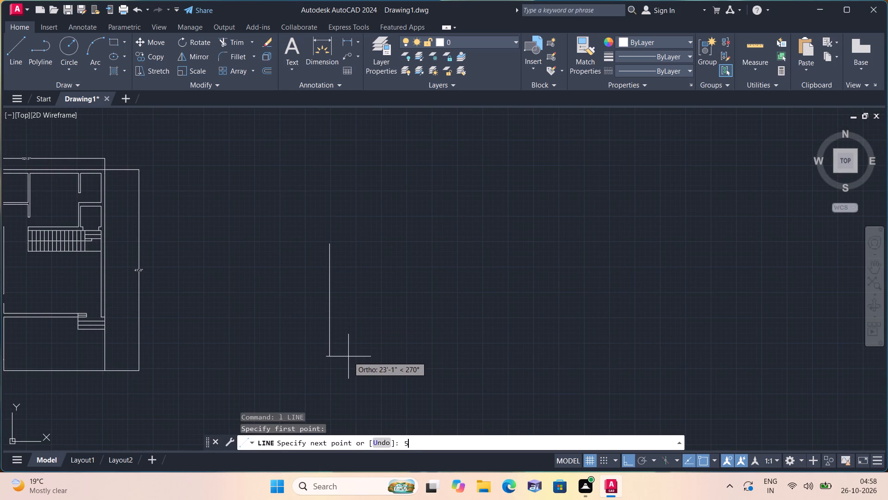
key(space)
text(9")
key(space)
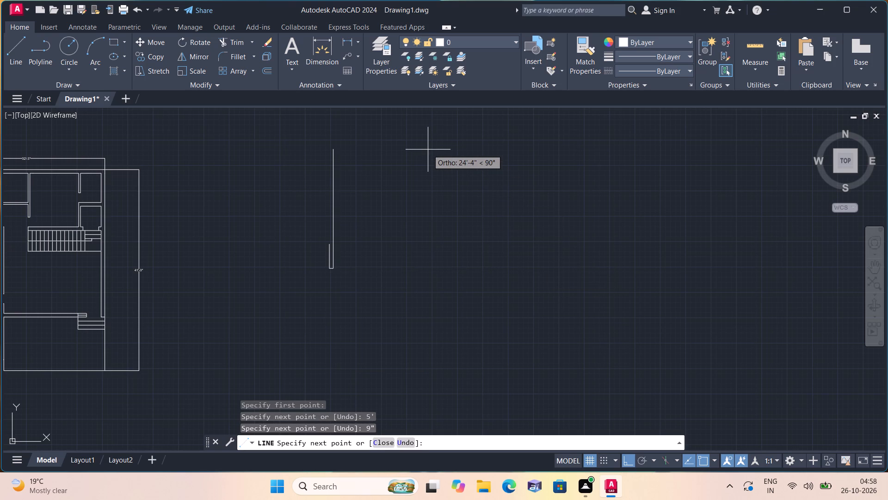
text(5')
key(space)
scroll(353, 247, up, 1)
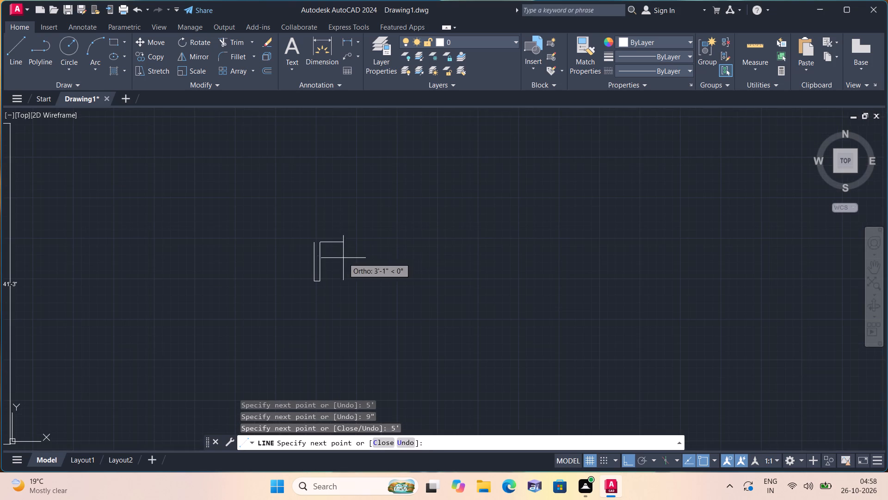
click(311, 244)
key(space)
Draw a lengthwise centre line in the 5' vertical rectangle, joining the midpoints of its short edges.
scroll(314, 255, up, 3)
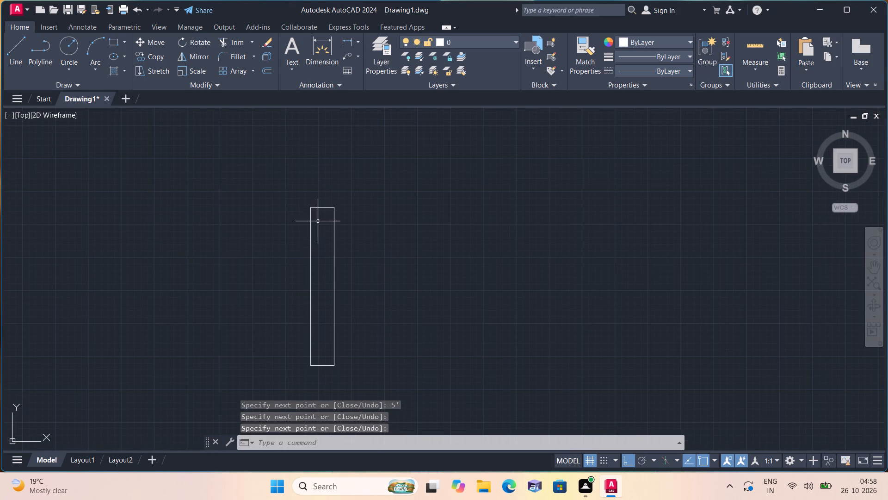
key(space)
click(324, 207)
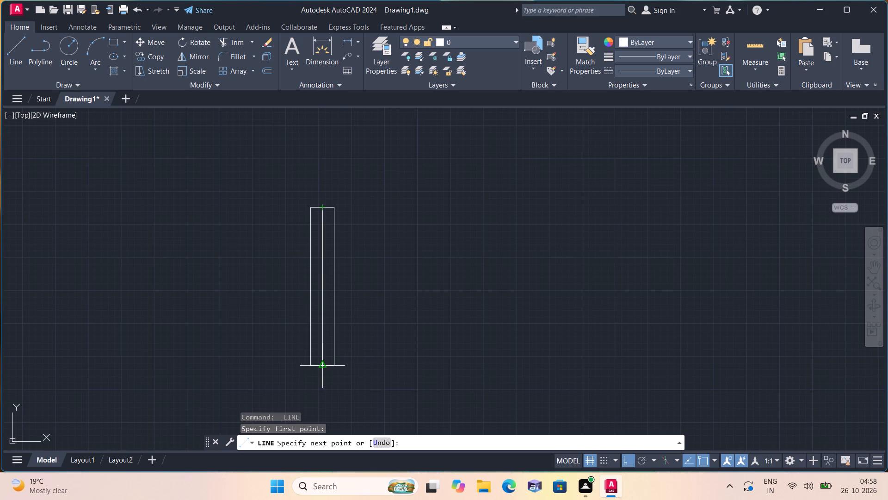
click(326, 362)
key(space)
Draw a second closed vertical rectangle, 3' long and 9" wide, between the floor plan and the 5' rectangle.
scroll(370, 259, down, 2)
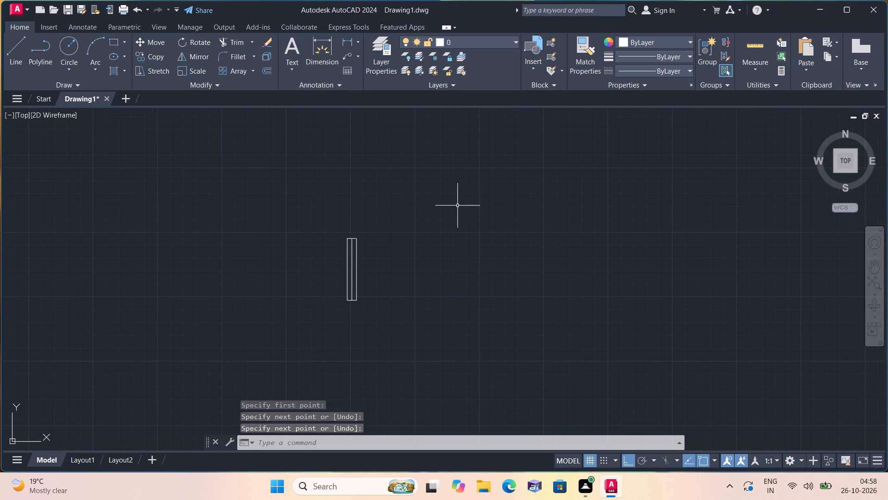
key(space)
click(224, 214)
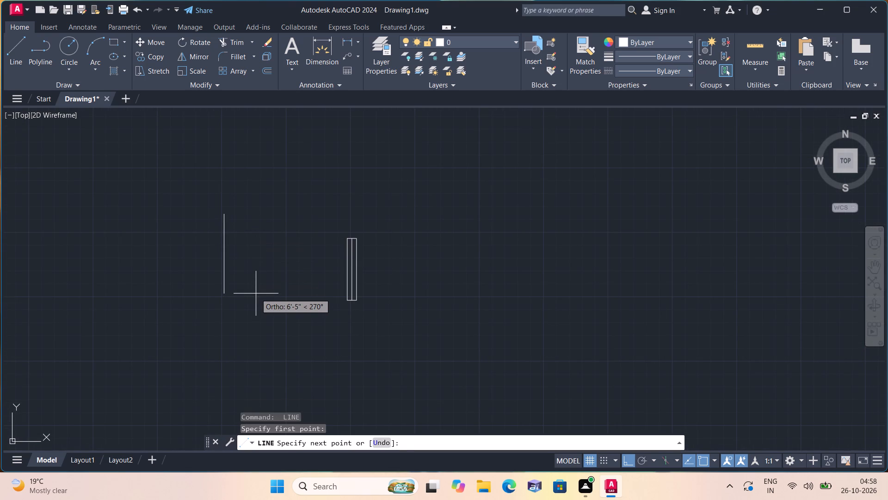
text(3')
key(space)
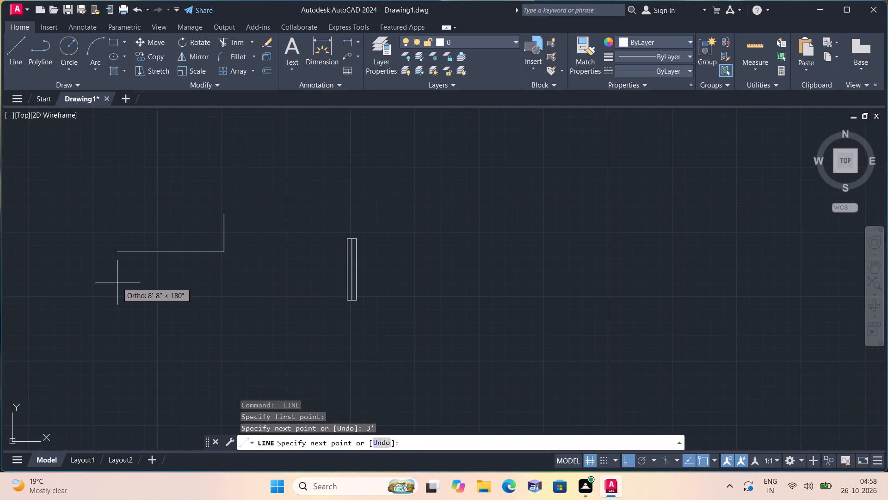
text(9")
key(space)
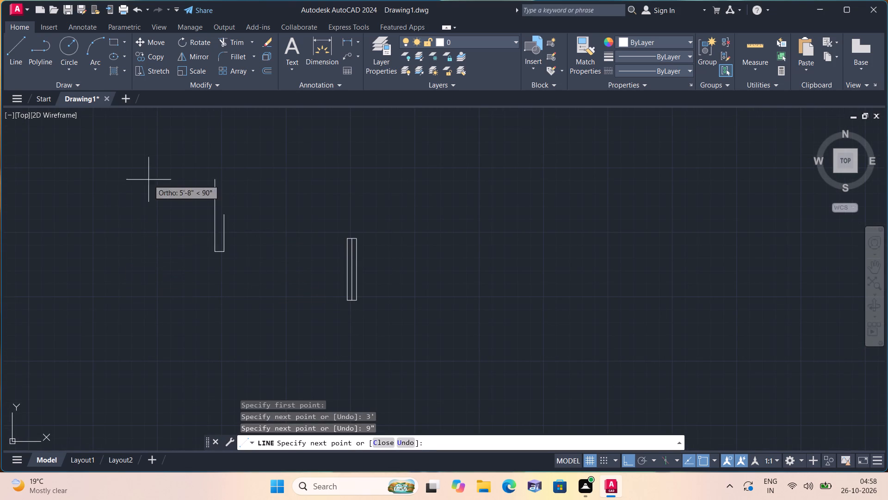
key(3)
text(')
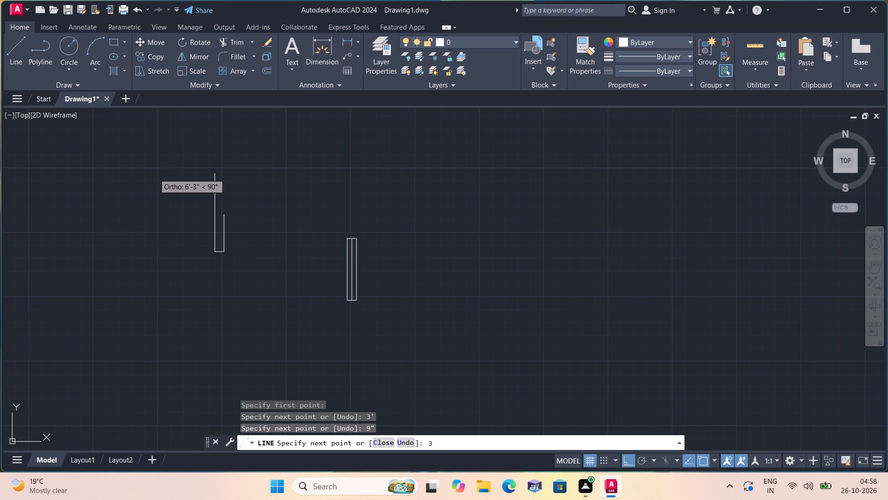
key(space)
click(227, 213)
key(space)
Draw a lengthwise centre line in the 3' vertical rectangle, joining the midpoints of its short edges.
scroll(228, 226, up, 2)
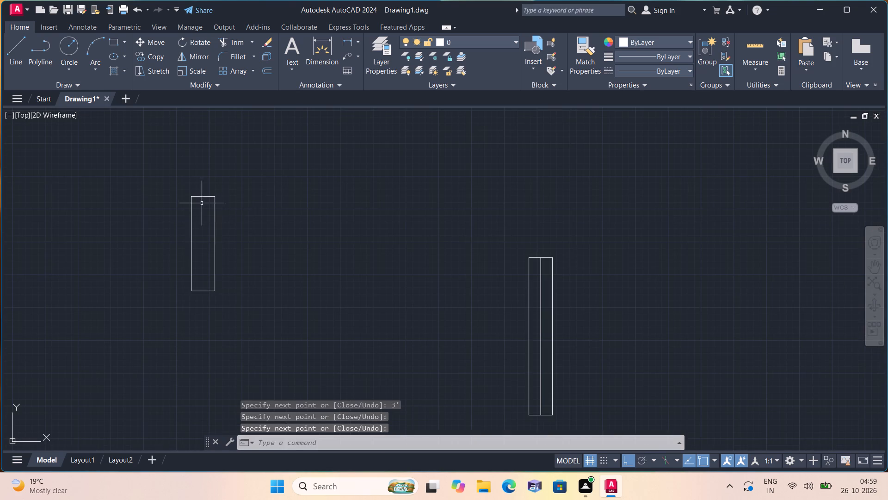
key(space)
click(203, 194)
click(206, 290)
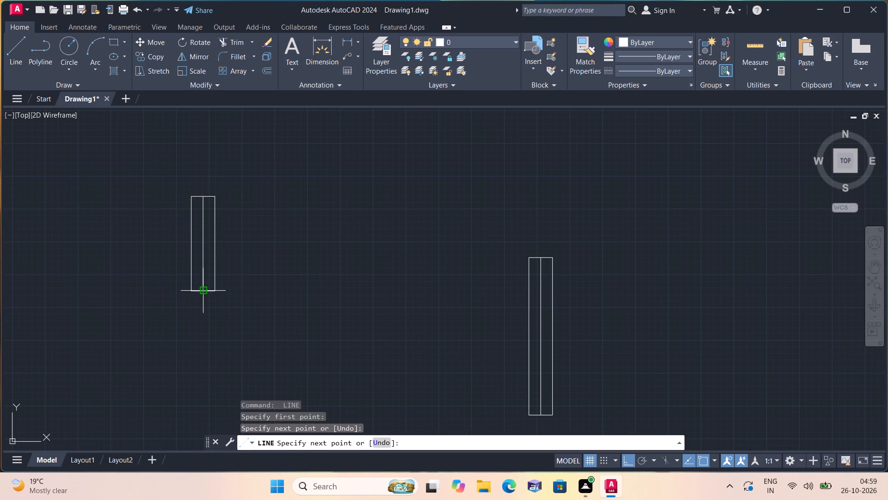
key(space)
Draw a closed horizontal rectangle 3' by 9" between the two vertical ones, making its lower edge from 2' and 1' segments.
scroll(256, 269, down, 1)
key(space)
click(267, 236)
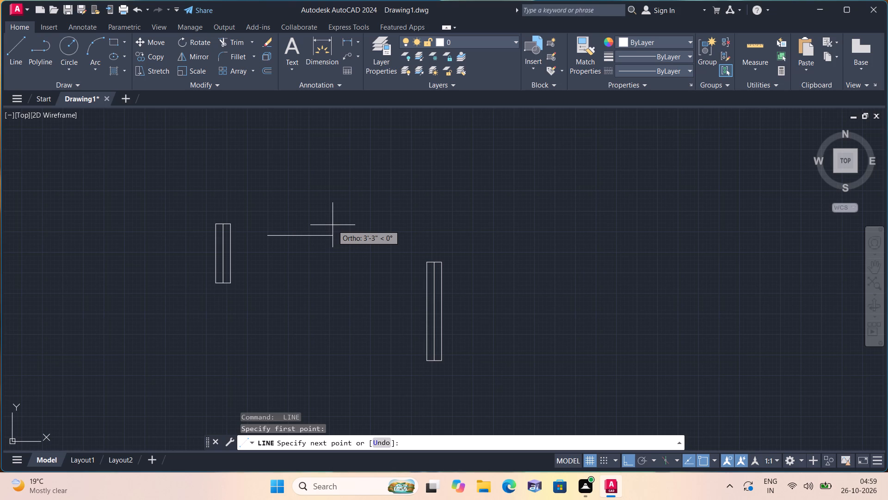
text(3')
key(space)
key(9)
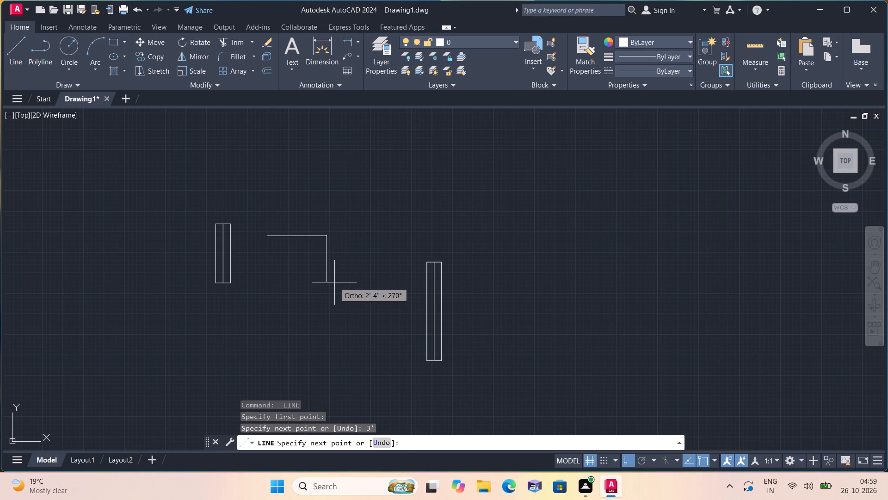
key(shift+quotedbl)
key(space)
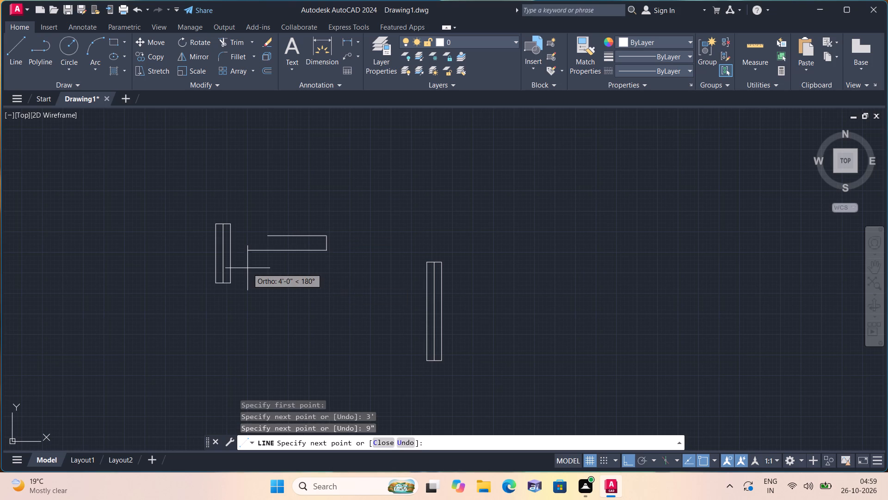
text(2')
key(space)
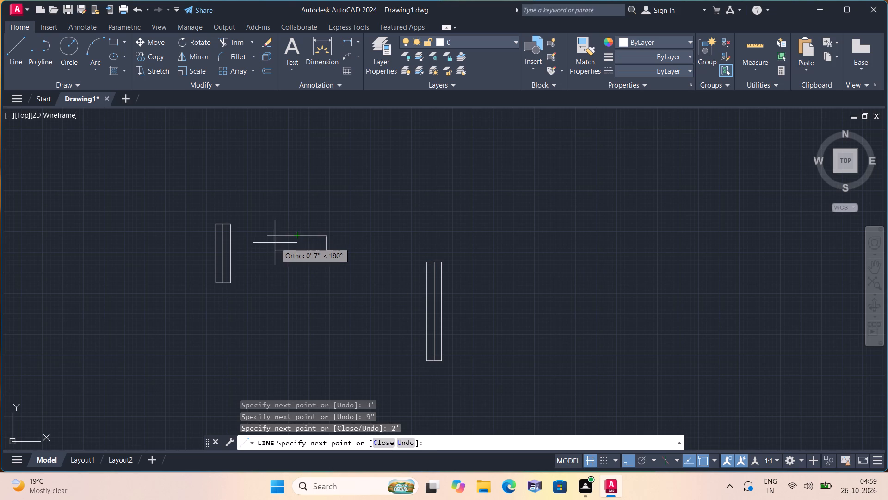
scroll(272, 243, up, 1)
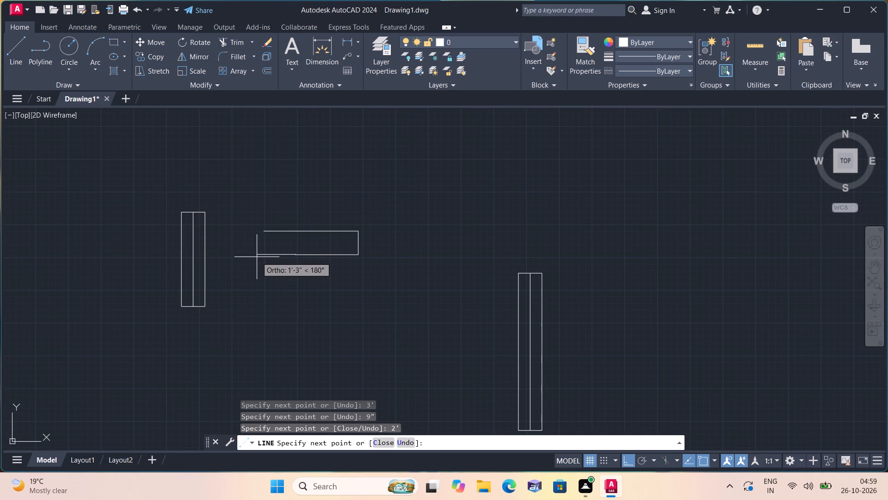
text(1')
key(space)
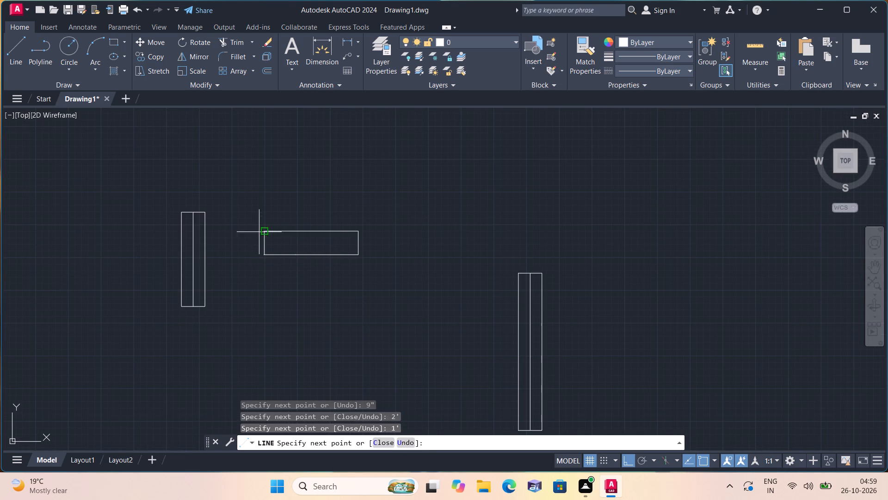
click(261, 227)
key(space)
Draw a lengthwise centre line in the 3' horizontal rectangle, joining the midpoints of its short edges.
key(space)
click(262, 243)
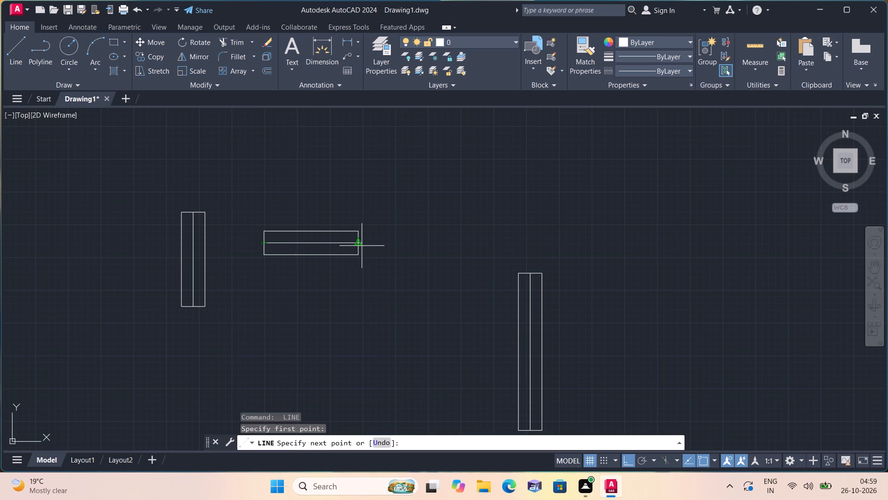
click(360, 244)
key(space)
Draw a closed horizontal rectangle 2' long and 9" wide below the 3' horizontal one.
scroll(377, 247, down, 1)
middle_drag(394, 266, 365, 126)
key(space)
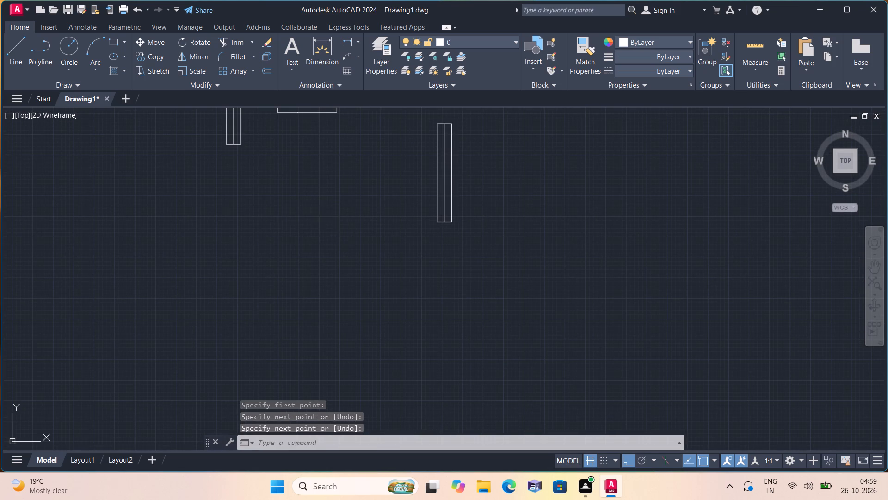
click(290, 215)
key(2)
key(apostrophe)
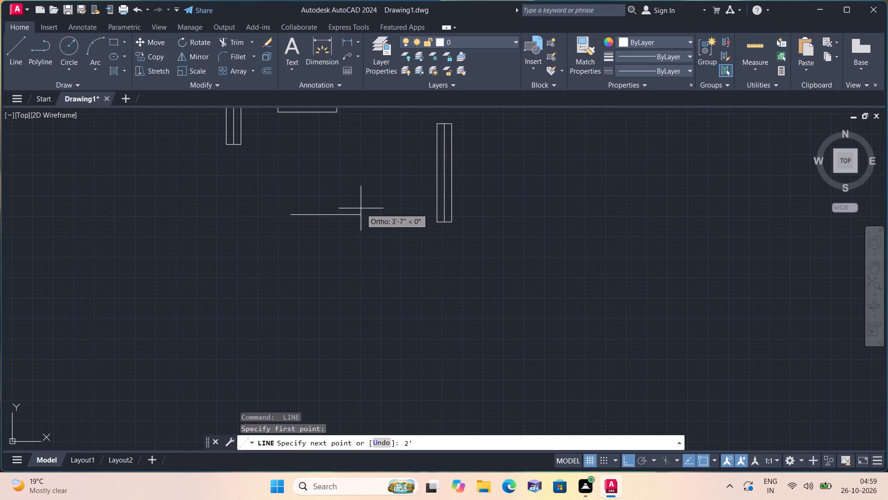
key(space)
key(9)
key(shift+quotedbl)
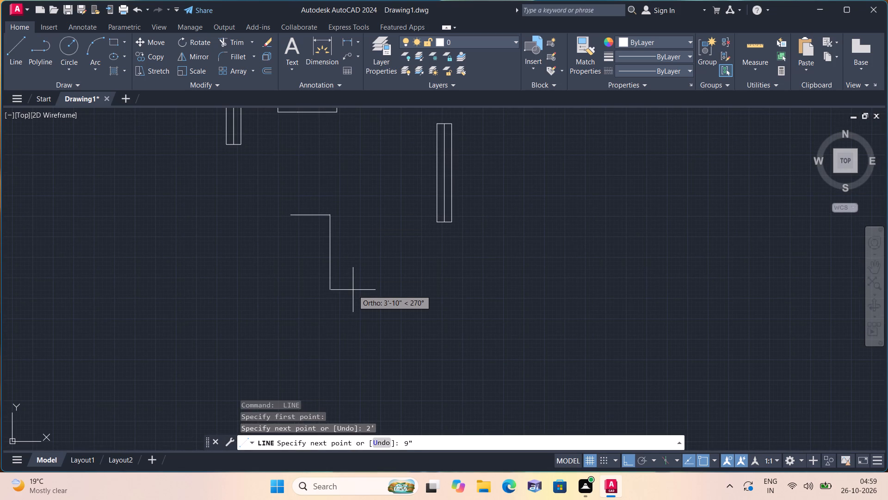
key(space)
text(2')
key(space)
click(290, 216)
key(space)
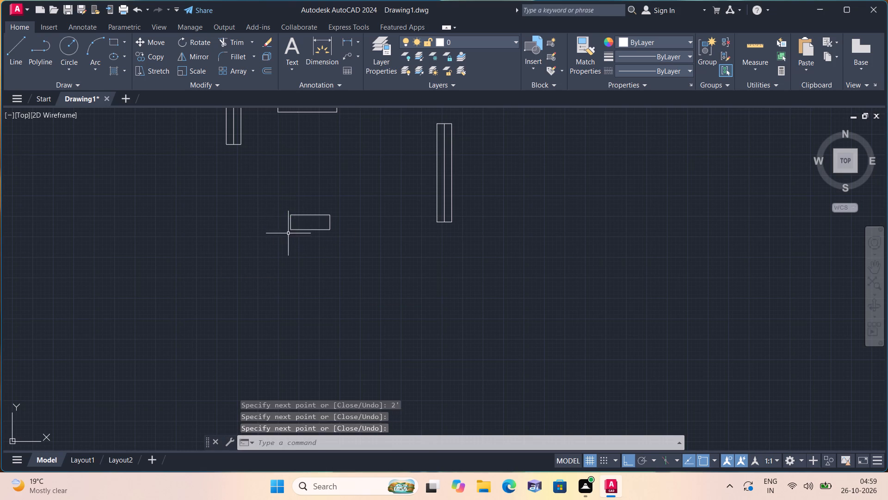
Draw a lengthwise centre line in the 2' horizontal rectangle, joining the midpoints of its short edges.
key(space)
click(290, 220)
click(332, 223)
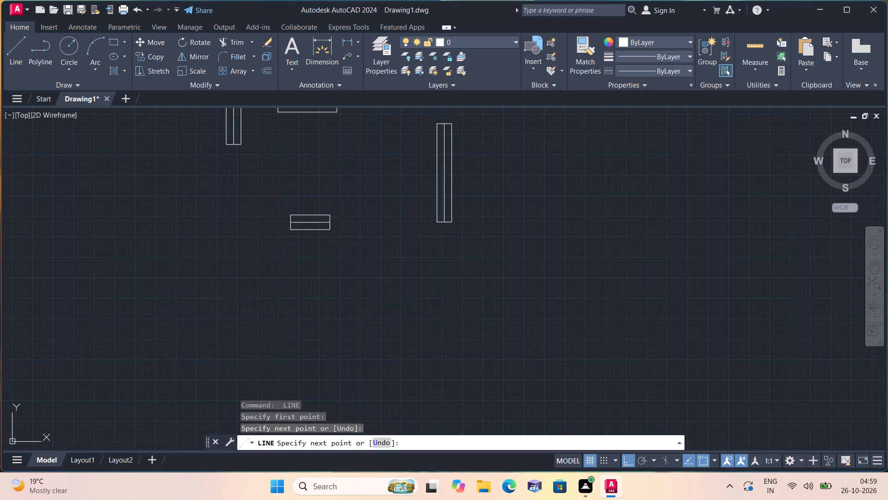
key(space)
Draw a horizontal rectangle 5' long and 9" wide with lines below the 2' rectangle.
scroll(337, 222, down, 1)
middle_drag(374, 258, 368, 218)
key(space)
click(299, 236)
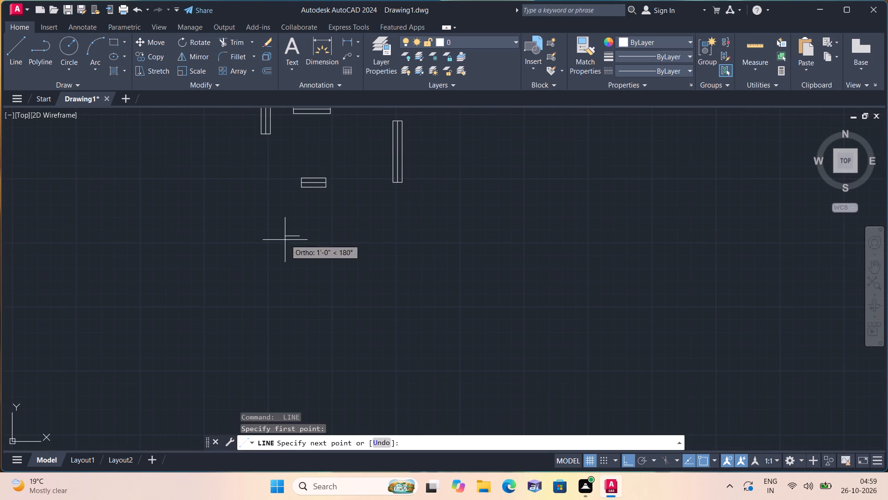
text(5')
key(space)
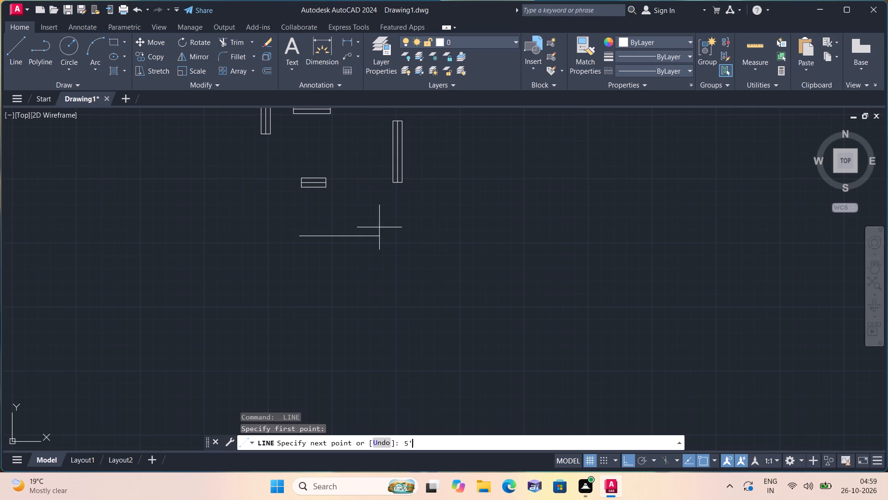
key(9)
text(")
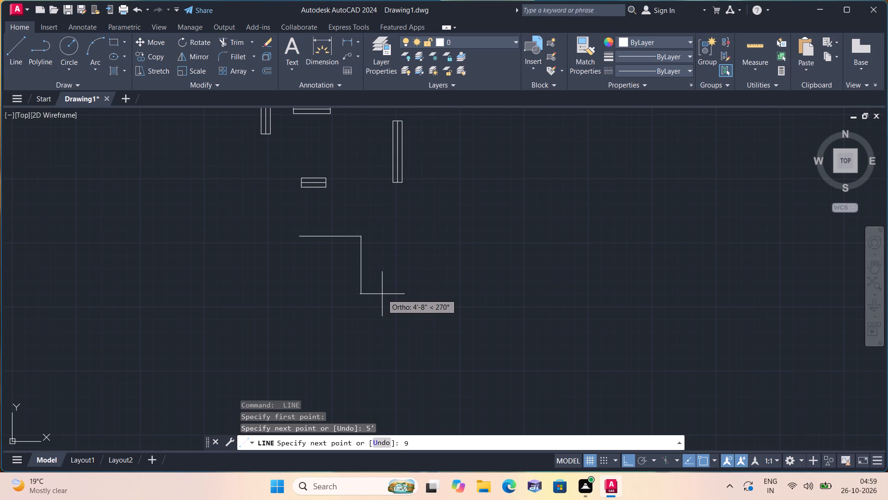
key(space)
key(5)
text(')
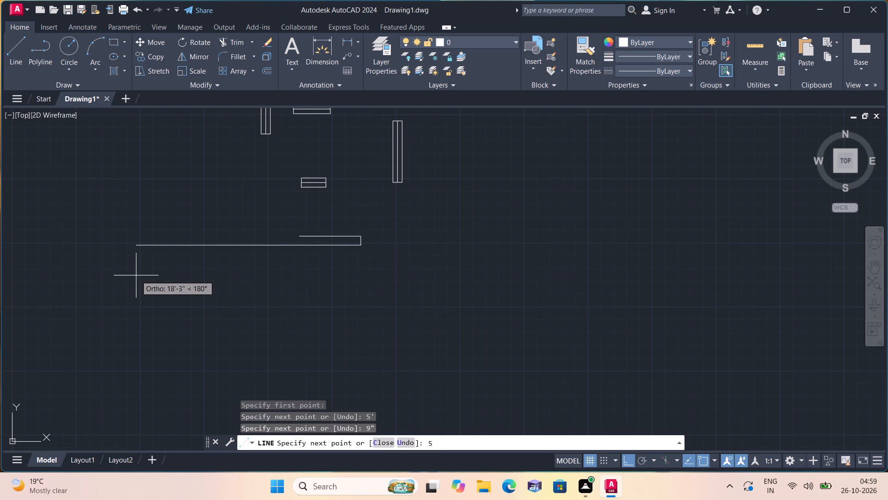
Complete the 5' by 9" rectangle with its lower 5' edge and the closing short edge.
key(space)
click(301, 234)
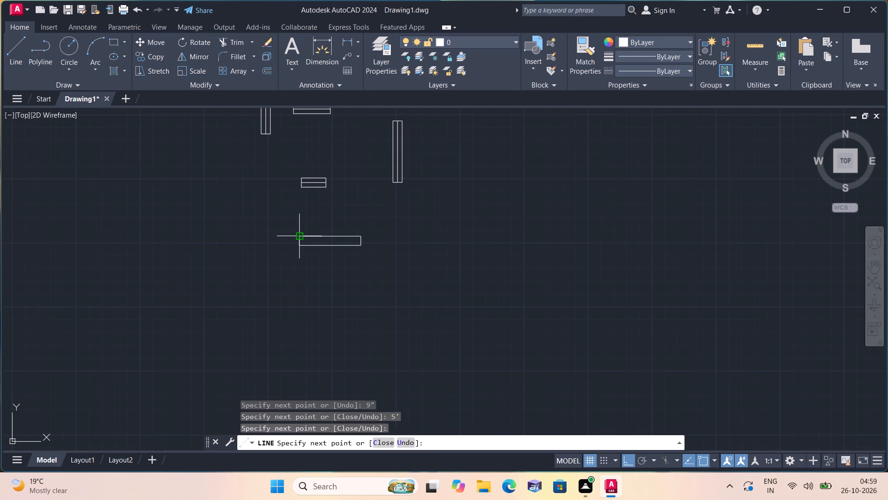
key(space)
Draw a lengthwise centre line in the 5' horizontal rectangle, joining the midpoints of its short edges.
scroll(303, 254, up, 2)
key(space)
click(292, 220)
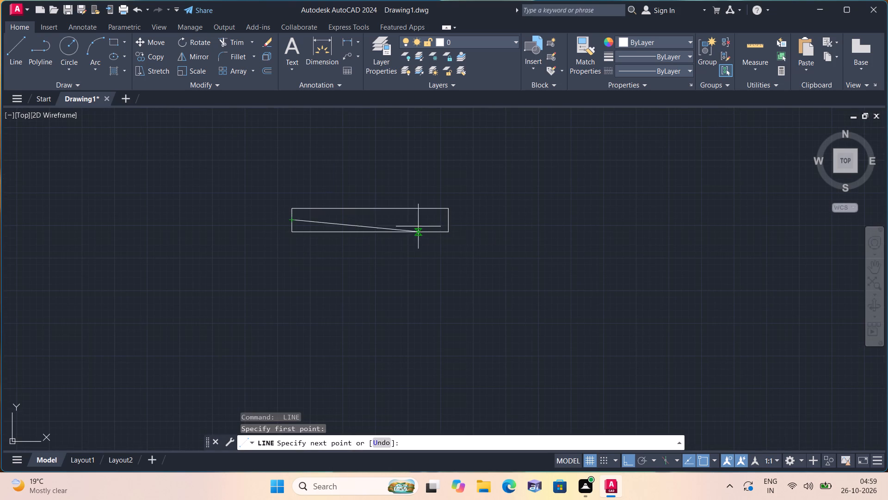
click(449, 220)
key(space)
With Ortho off, move the 5' horizontal window symbol into the hall's front wall, near the end away from the entrance steps.
scroll(452, 222, down, 1)
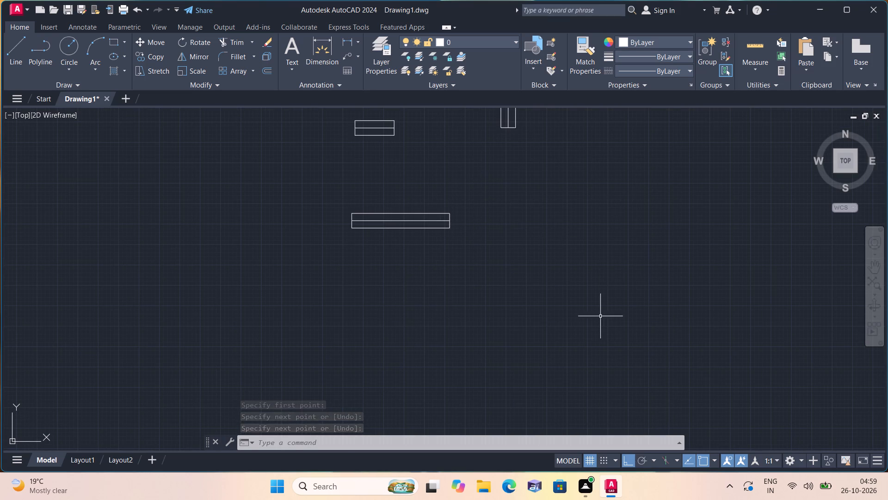
click(631, 456)
drag(512, 281, 489, 260)
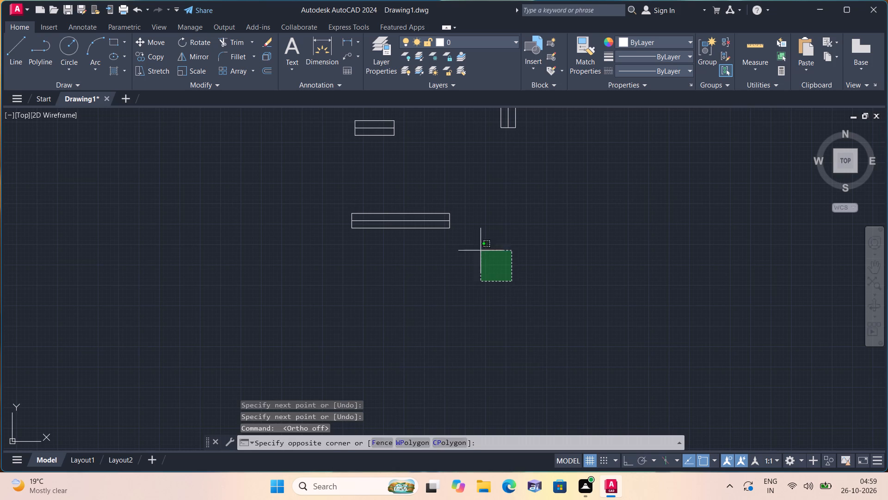
click(315, 191)
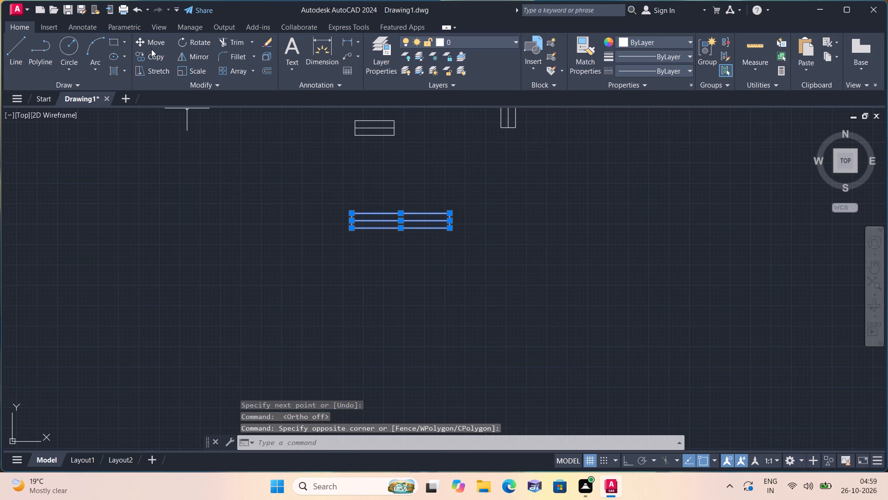
click(150, 41)
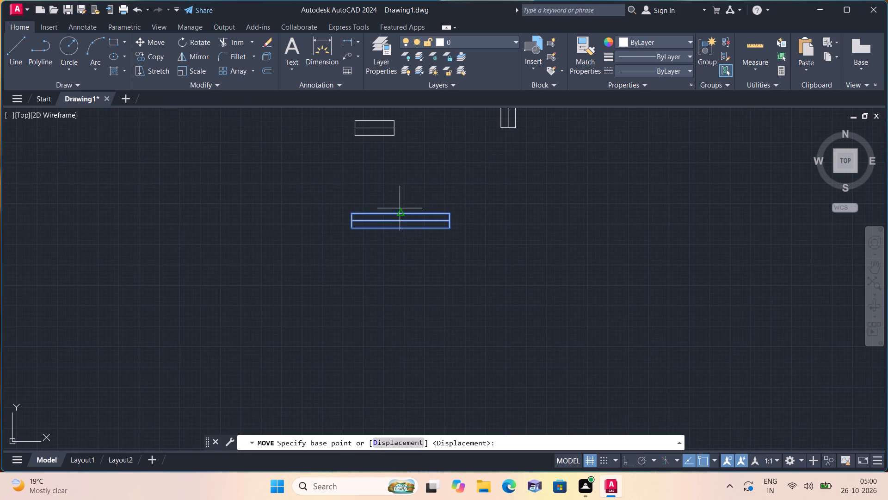
click(399, 213)
scroll(398, 212, down, 3)
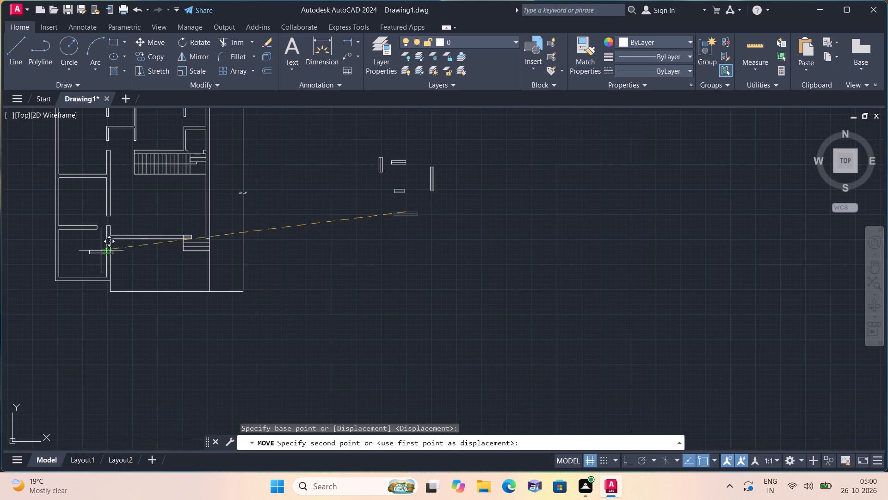
scroll(109, 245, up, 4)
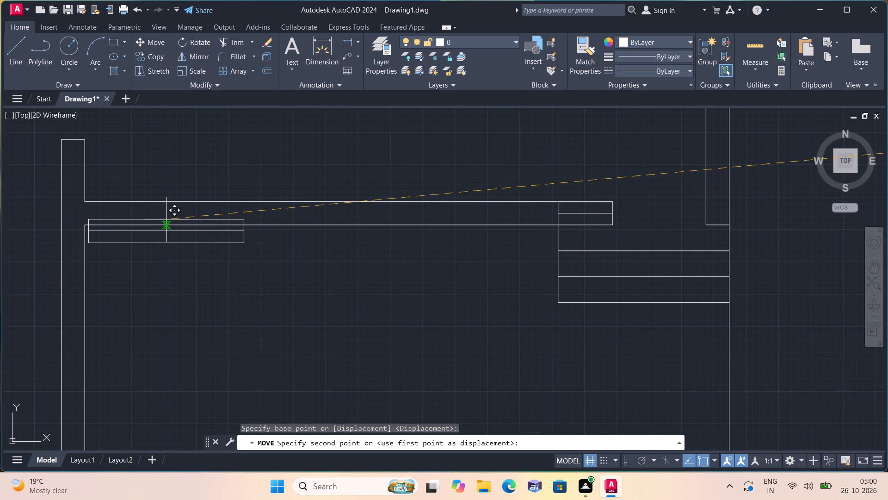
click(208, 202)
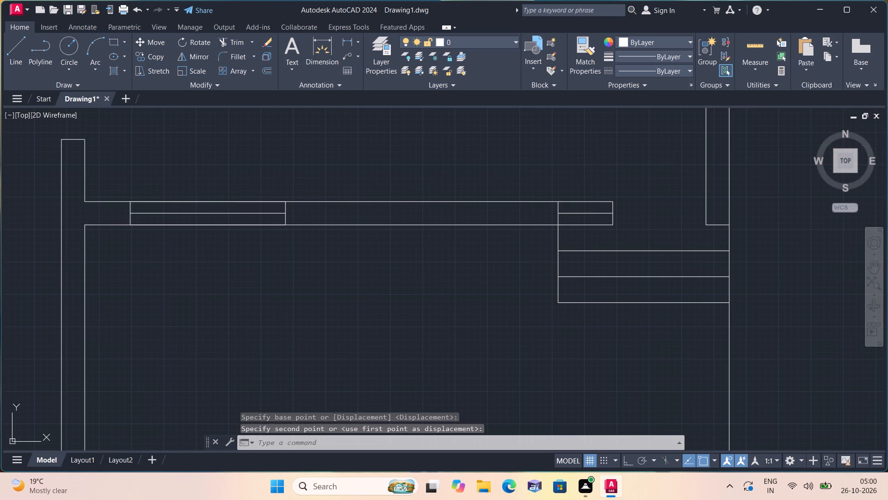
Move the 3' horizontal window symbol into the top outer wall of the large room above the staircase.
scroll(314, 198, down, 2)
middle_drag(310, 219, 294, 325)
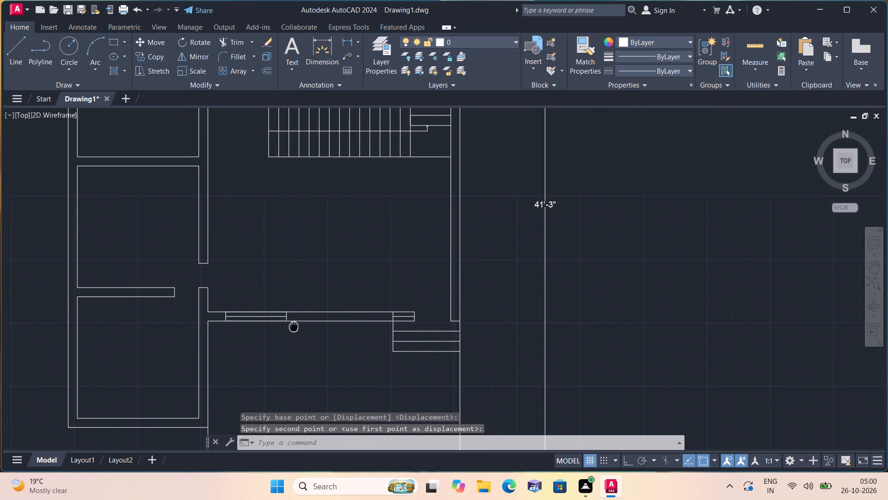
middle_drag(294, 325, 294, 326)
scroll(388, 265, down, 2)
scroll(598, 229, up, 1)
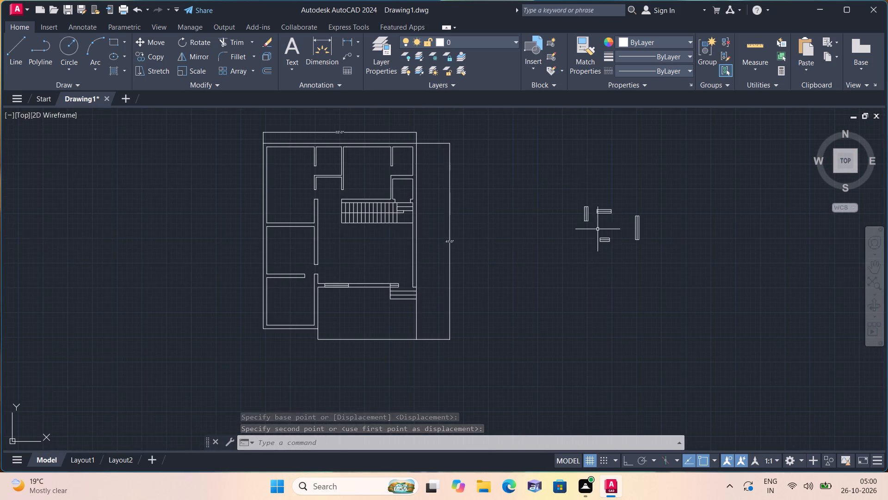
scroll(610, 211, up, 2)
drag(572, 180, 591, 191)
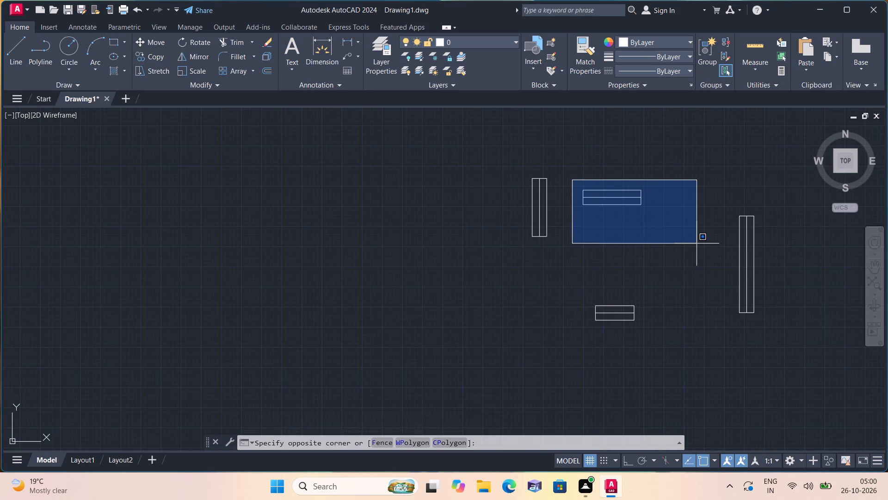
click(697, 244)
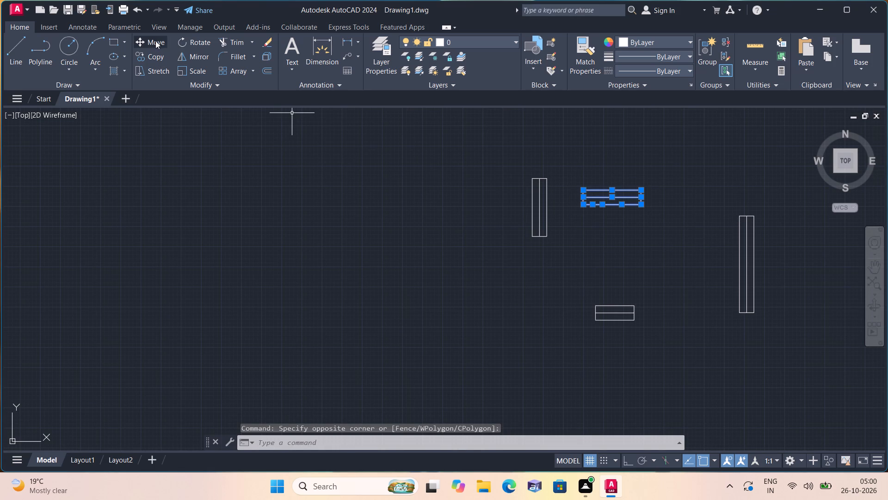
drag(155, 41, 162, 40)
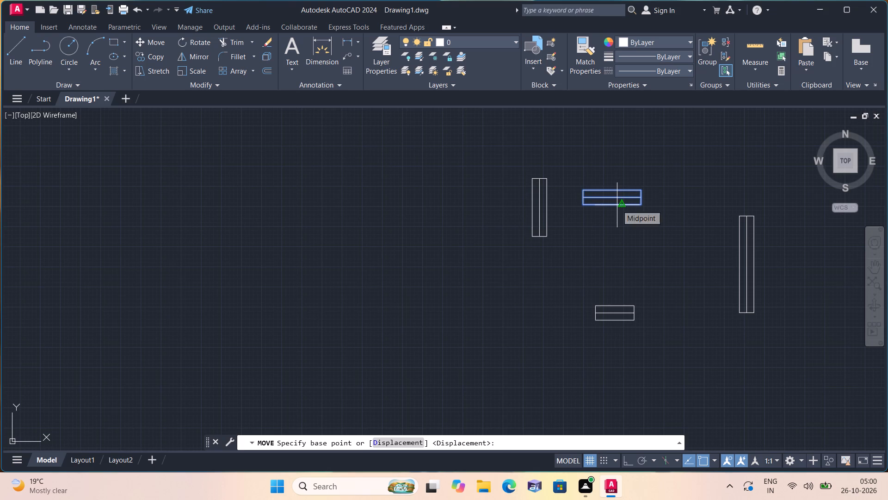
click(617, 205)
scroll(615, 225, down, 4)
scroll(348, 188, up, 1)
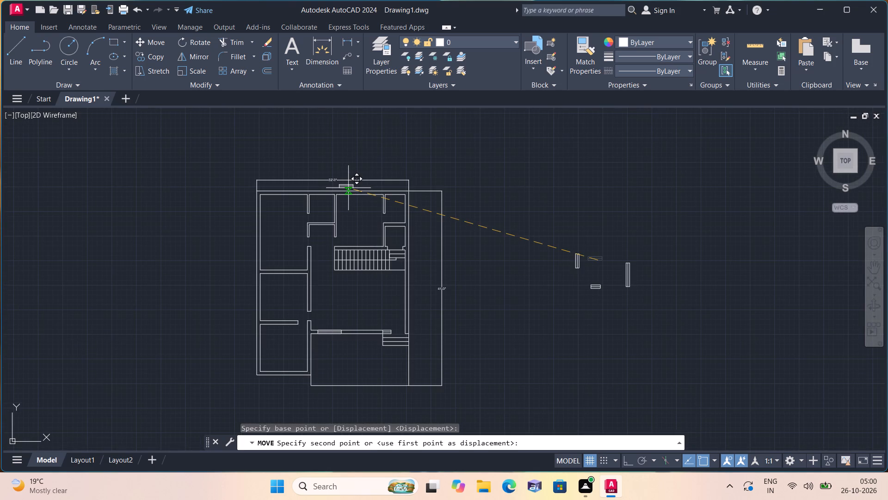
scroll(350, 188, up, 1)
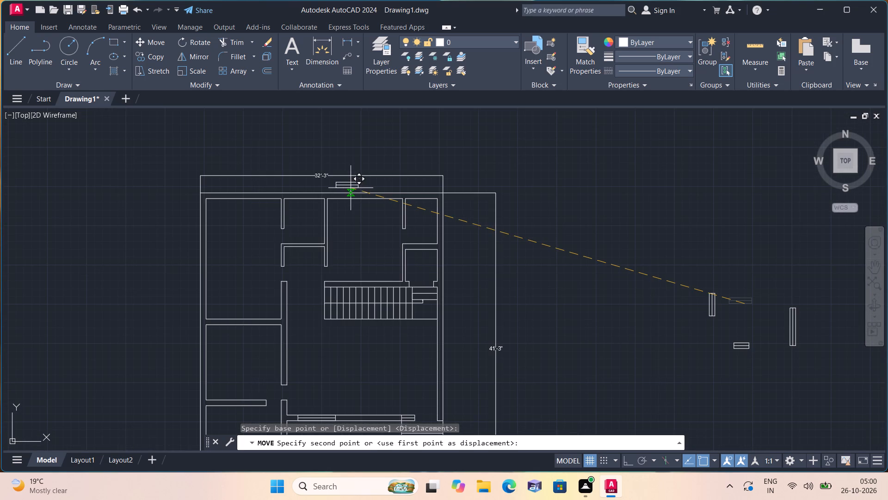
scroll(353, 196, up, 2)
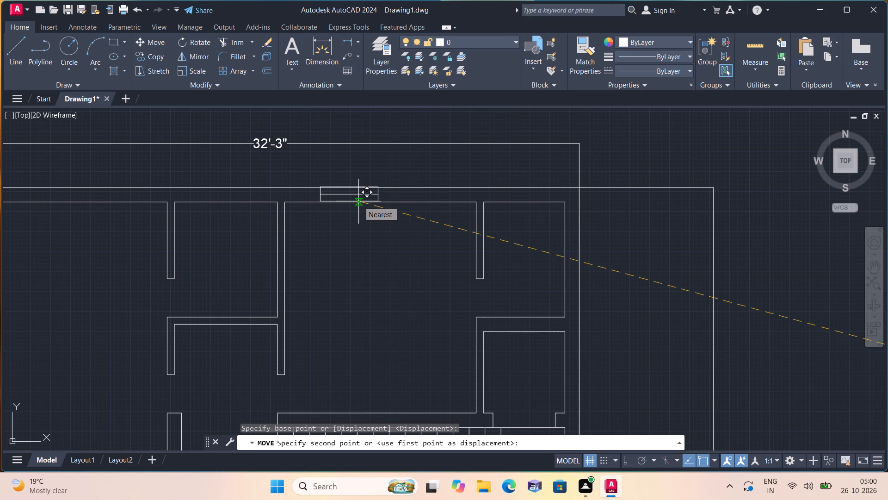
click(358, 203)
Copy the 2' horizontal window symbol into the top outer wall of the two small rooms flanking the large room above the staircase.
scroll(478, 210, down, 1)
middle_drag(542, 217, 531, 218)
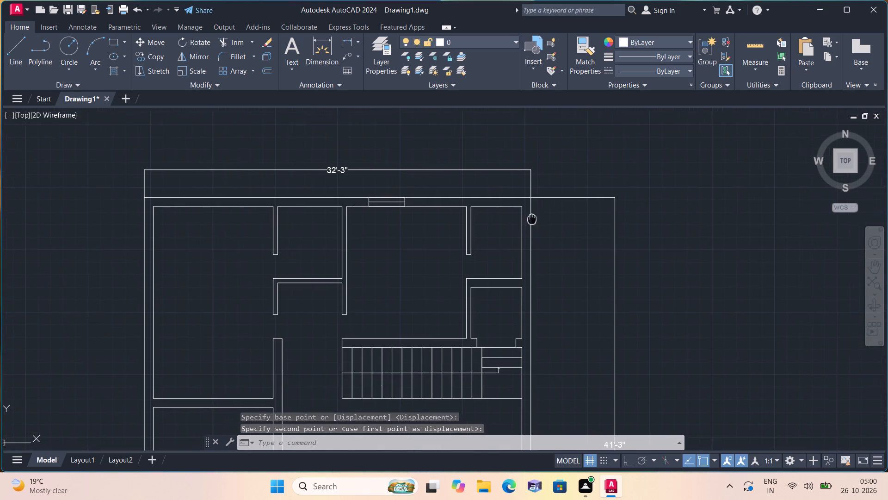
middle_drag(531, 218, 427, 217)
scroll(809, 243, down, 2)
middle_drag(766, 244, 462, 195)
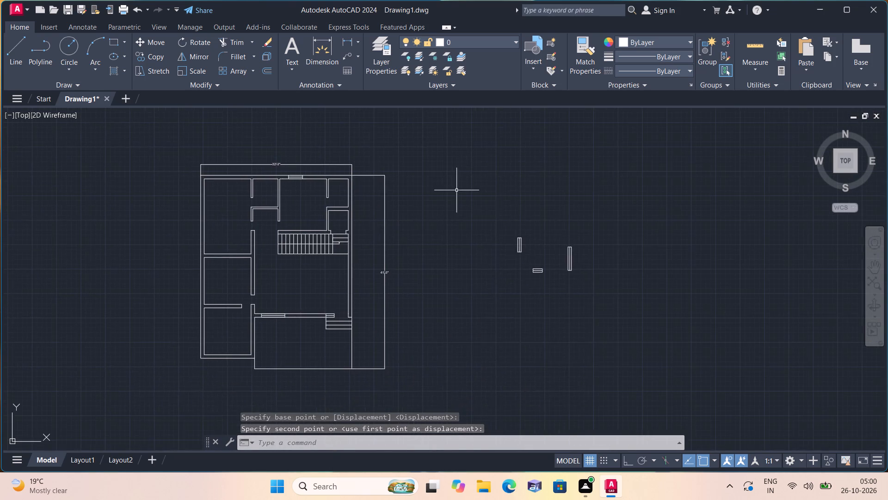
scroll(539, 285, up, 2)
drag(497, 238, 506, 245)
click(580, 283)
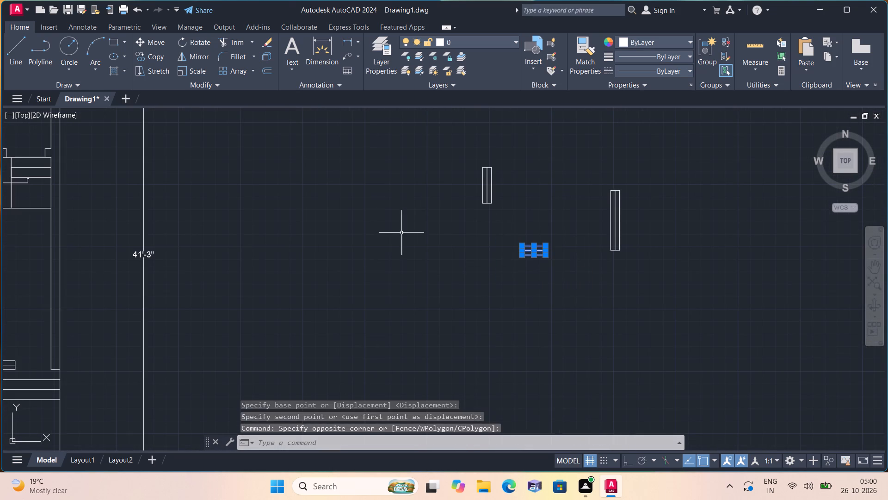
click(154, 55)
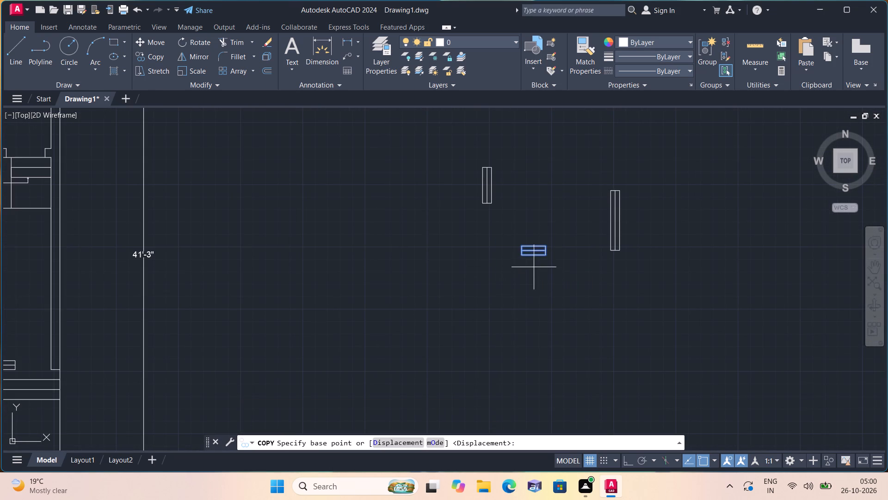
click(536, 257)
scroll(536, 257, down, 2)
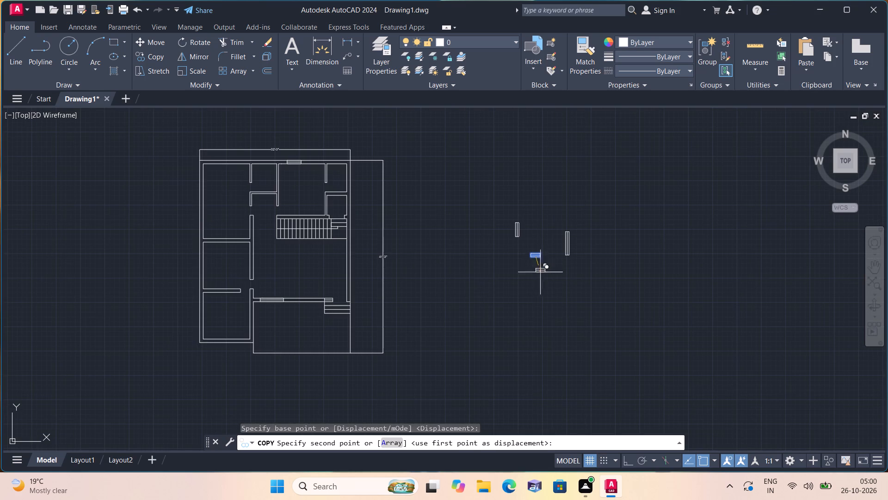
scroll(271, 172, up, 3)
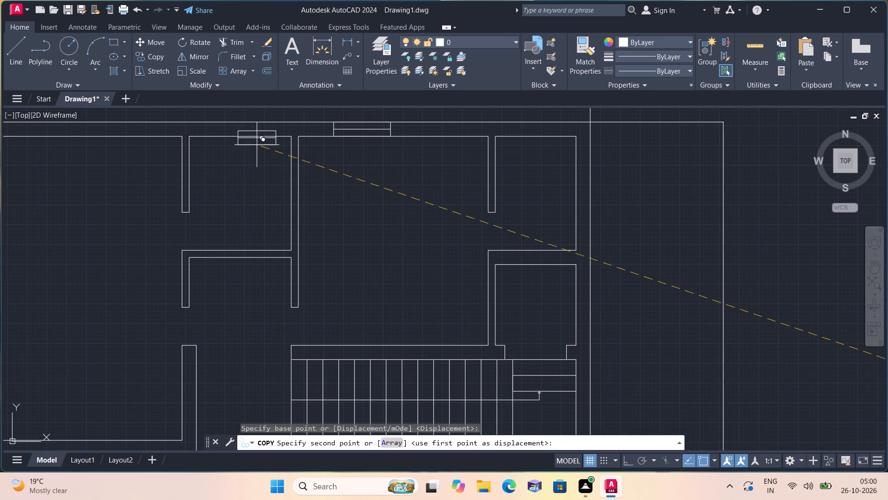
click(256, 137)
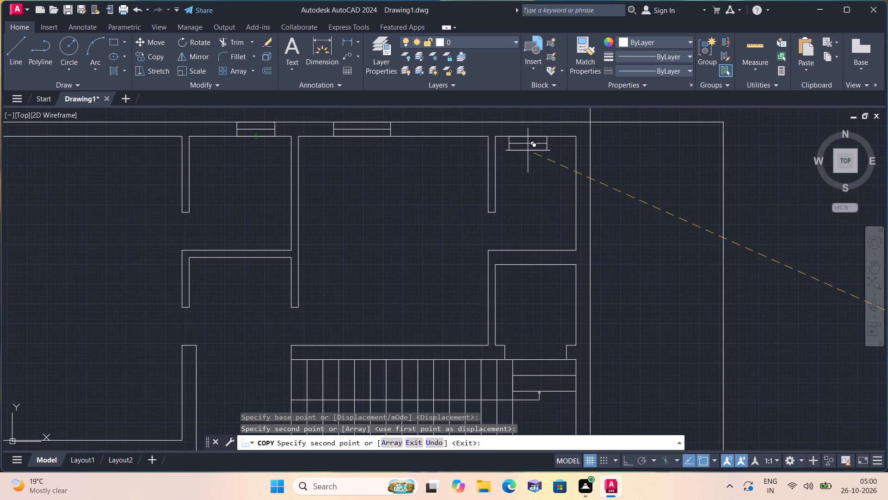
click(545, 136)
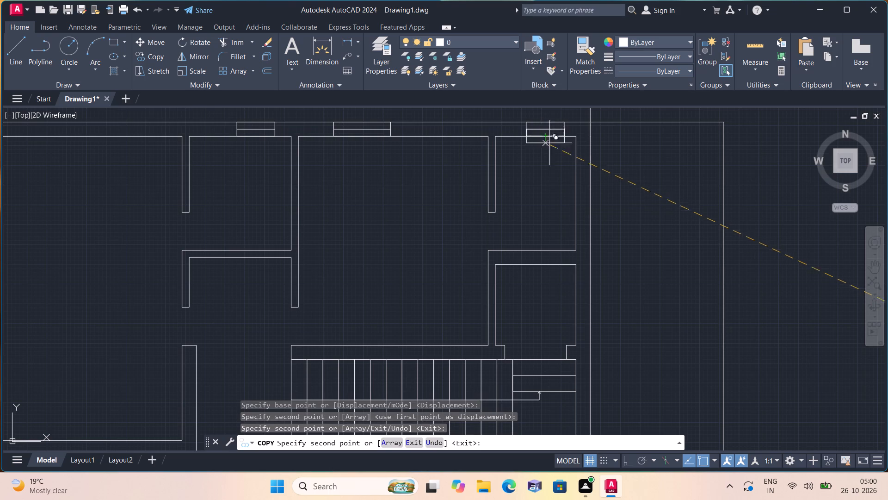
key(Escape)
Copy the 3' vertical window symbol into the left outer wall of the upper-left room, near its lower end.
scroll(554, 216, down, 2)
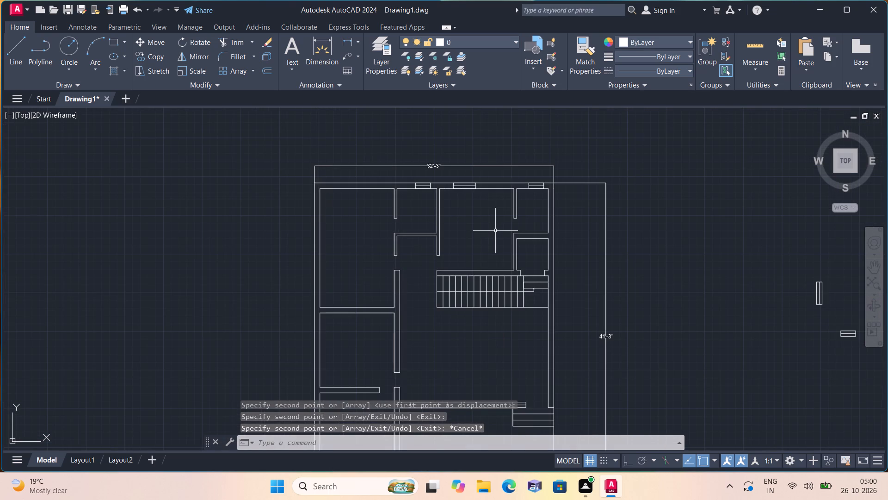
scroll(495, 231, down, 1)
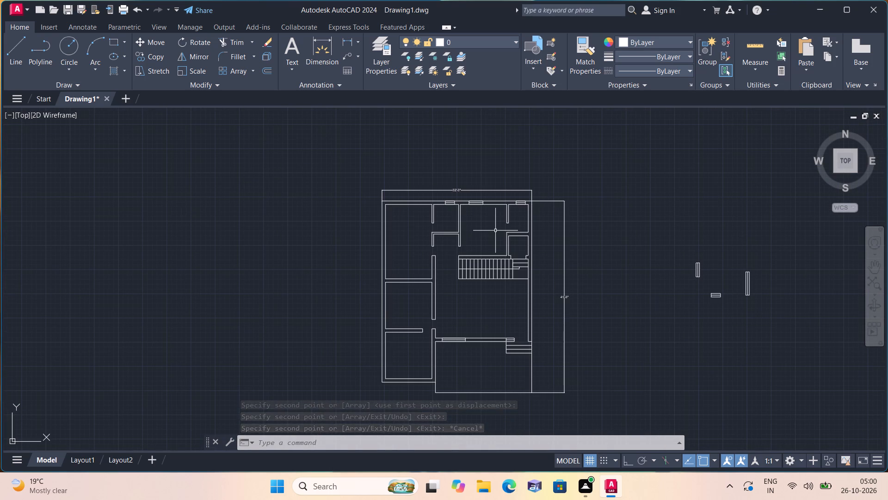
scroll(707, 270, up, 1)
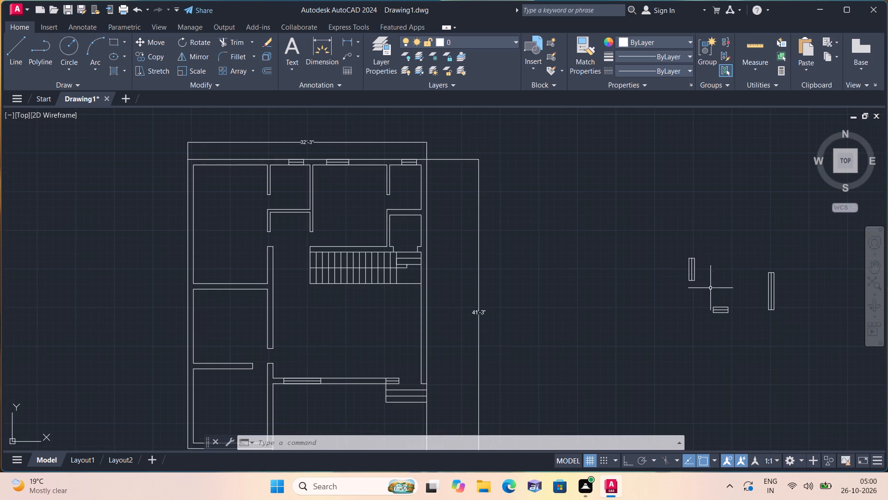
click(712, 294)
click(650, 229)
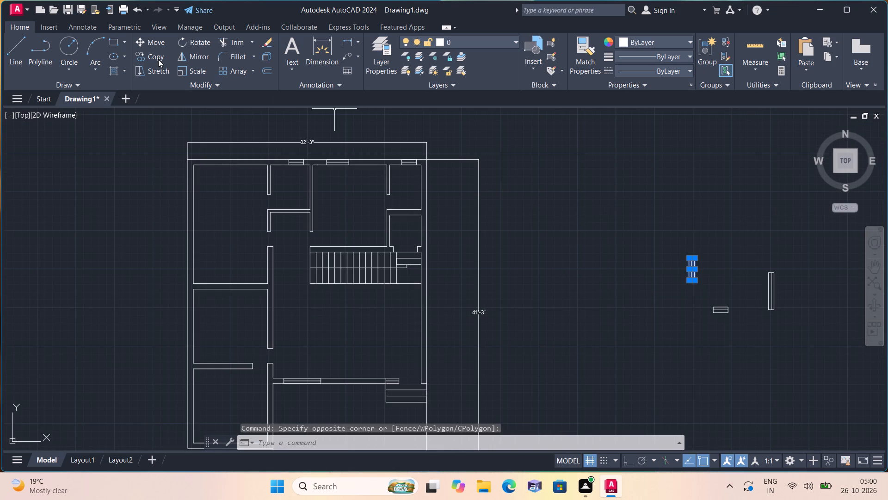
click(151, 54)
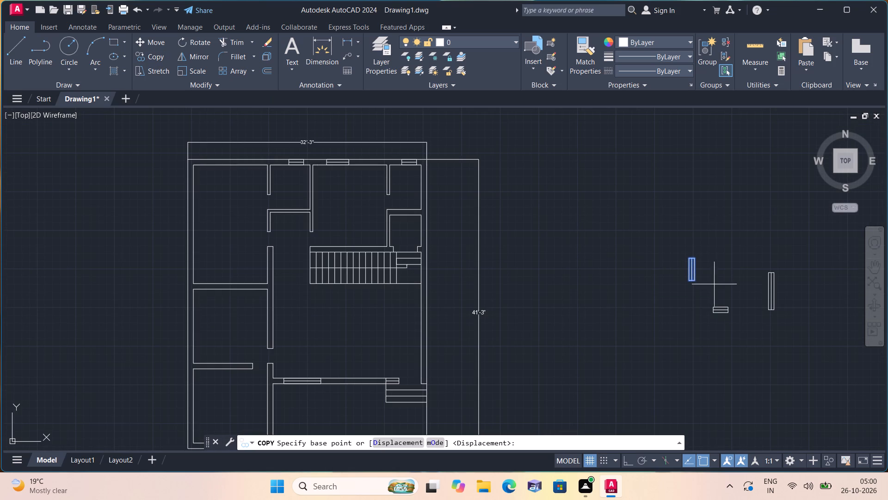
click(697, 268)
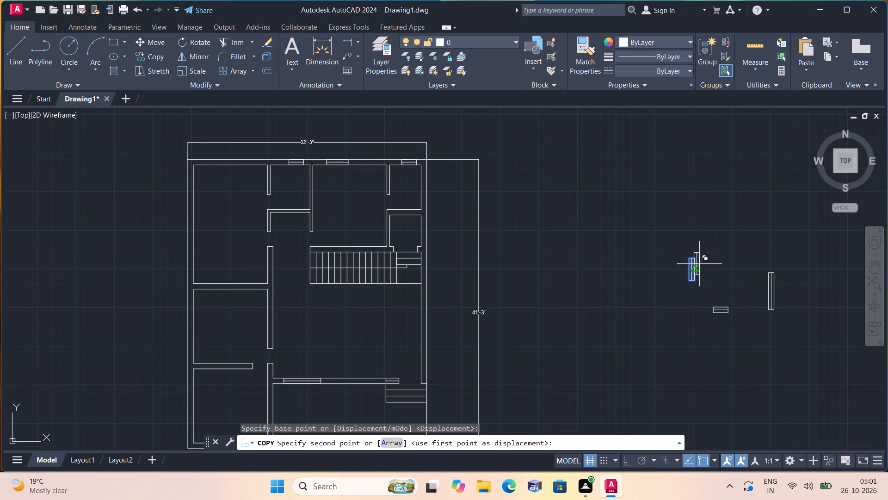
scroll(191, 263, up, 3)
click(192, 263)
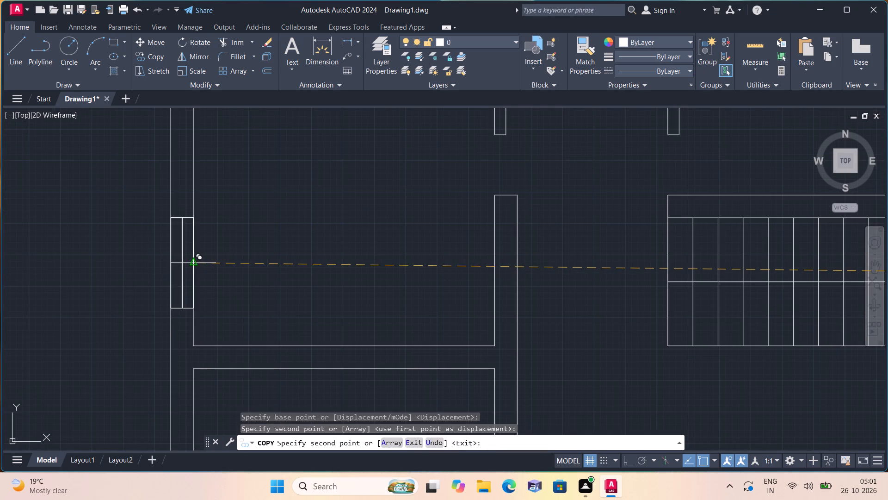
Place two more copies of the 3' vertical window symbol in the left outer wall, at the middle-left and lower-left rooms.
scroll(389, 248, down, 1)
middle_drag(378, 254, 418, 179)
scroll(432, 157, down, 1)
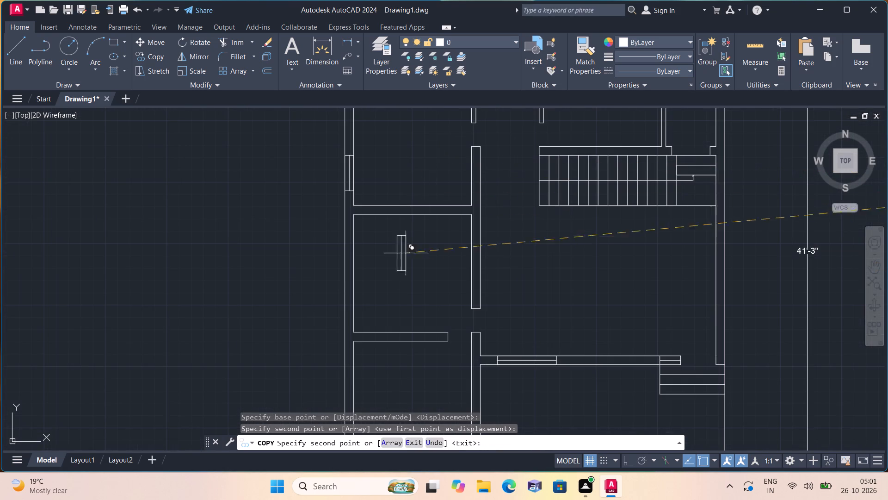
click(353, 302)
middle_drag(371, 298, 348, 158)
scroll(370, 297, down, 1)
scroll(328, 239, up, 1)
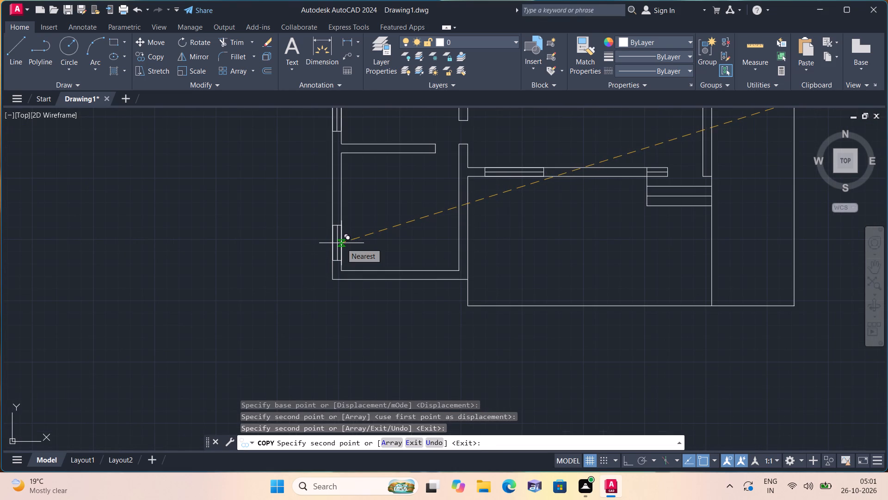
click(341, 243)
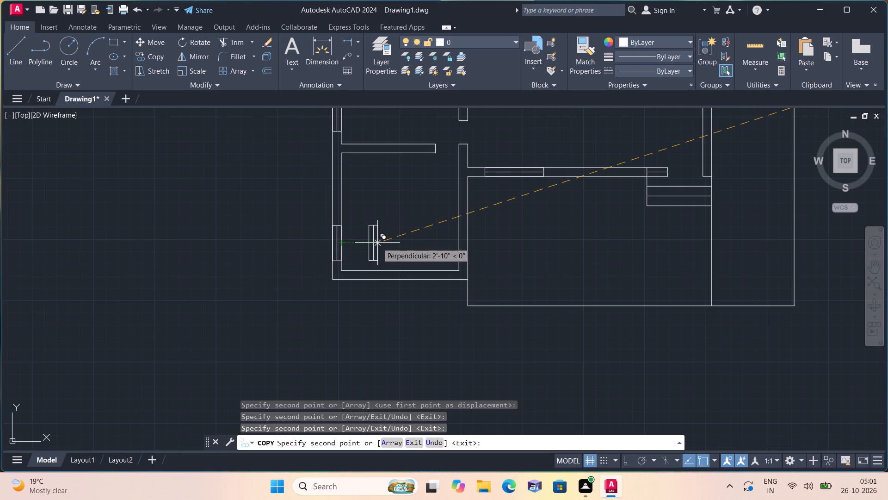
Move the 2' horizontal window symbol into the bottom outer wall of the lower-left room.
key(Escape)
scroll(374, 237, down, 1)
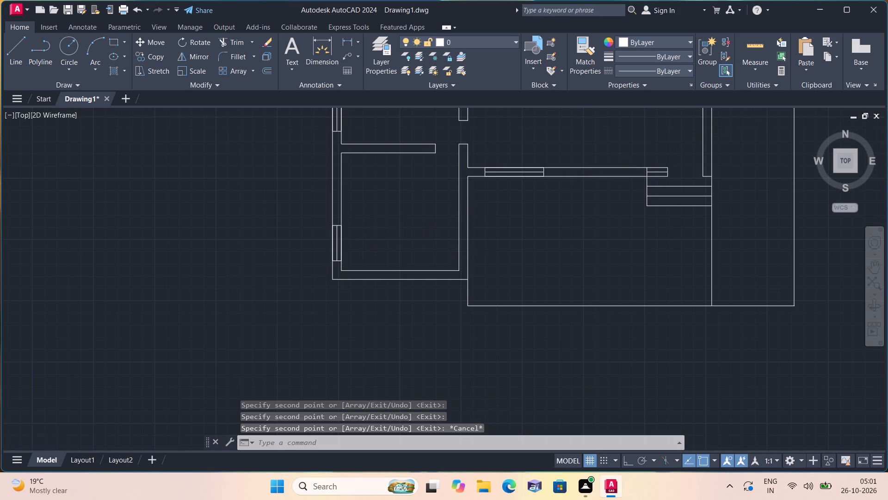
scroll(374, 237, down, 1)
middle_drag(500, 247, 319, 262)
scroll(525, 194, up, 2)
drag(516, 194, 501, 177)
click(459, 150)
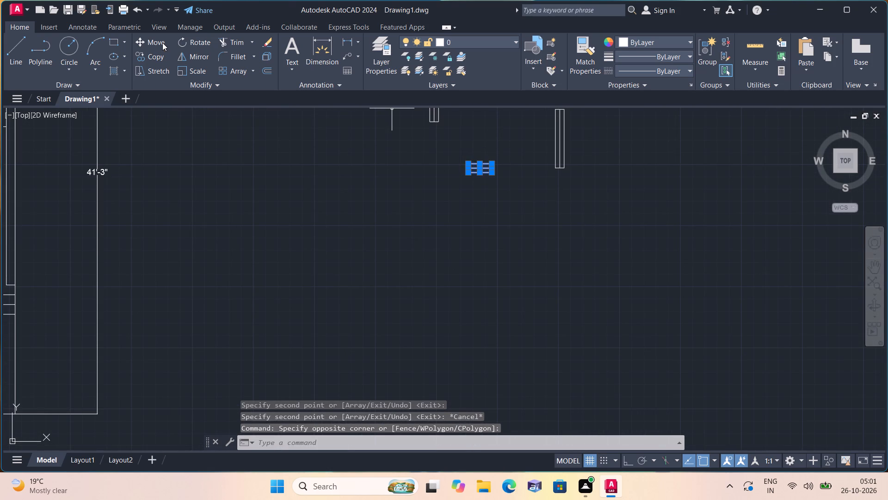
click(162, 43)
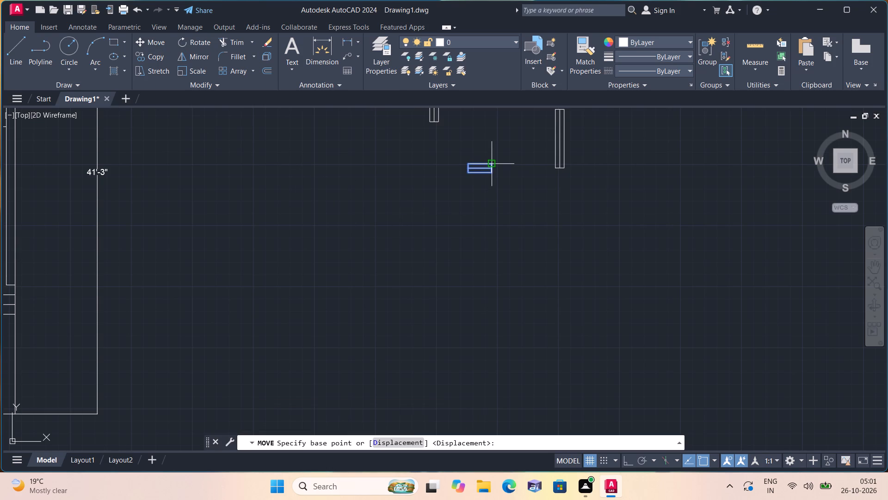
click(477, 165)
scroll(481, 163, down, 2)
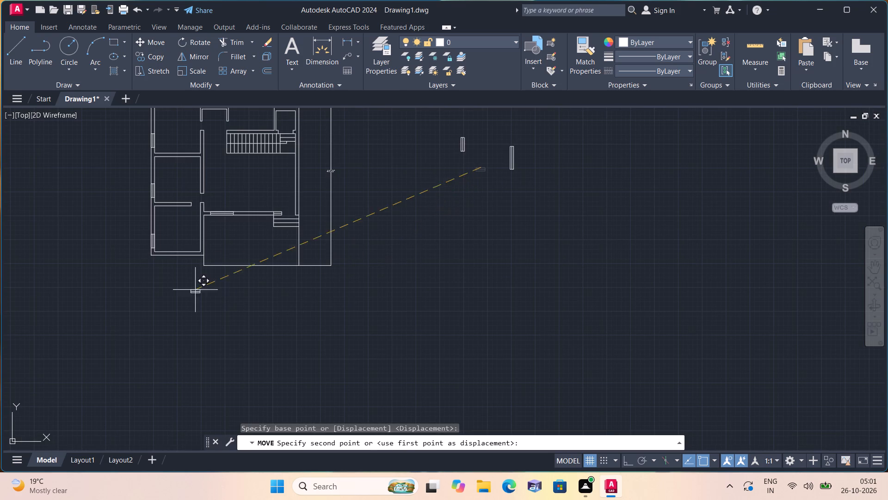
scroll(147, 262, up, 2)
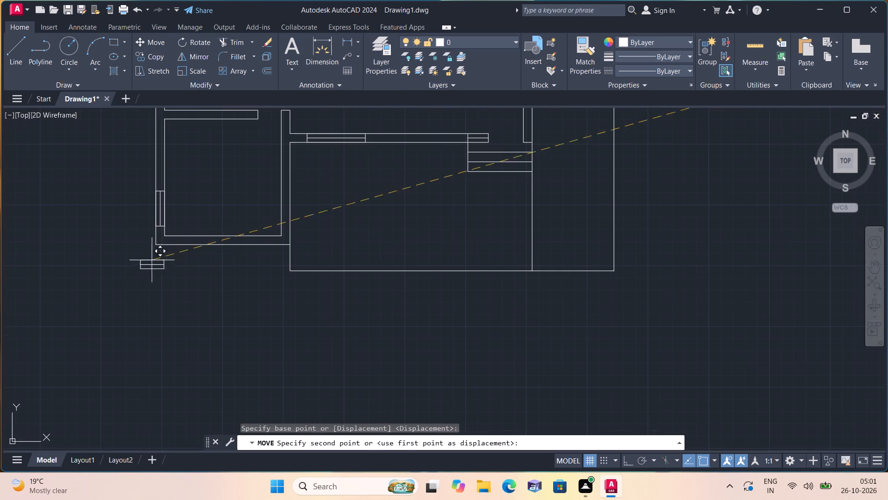
click(257, 236)
Delete the leftover 3' and 5' vertical window symbols standing outside the floor plan.
middle_drag(358, 232, 339, 259)
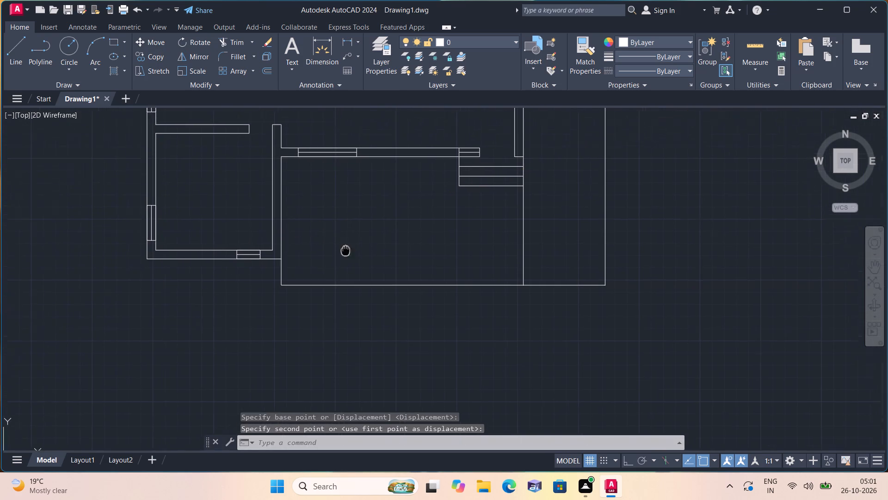
middle_drag(339, 259, 284, 303)
scroll(308, 288, down, 2)
click(486, 164)
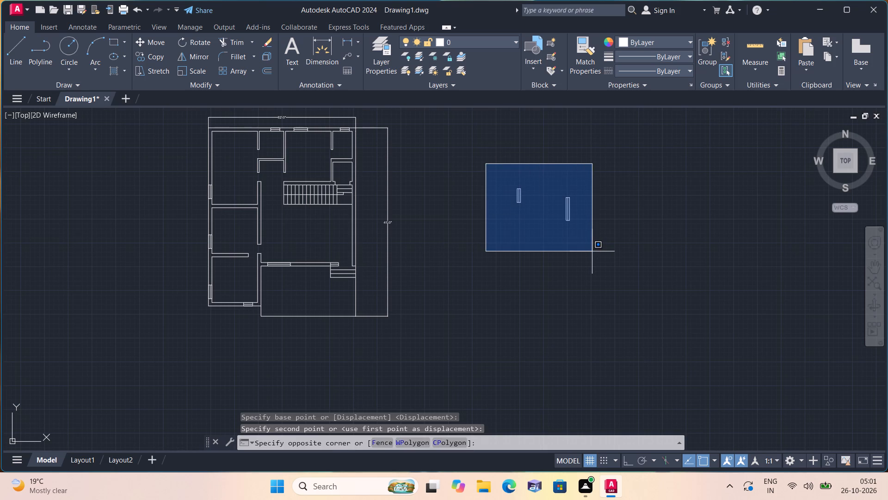
click(592, 251)
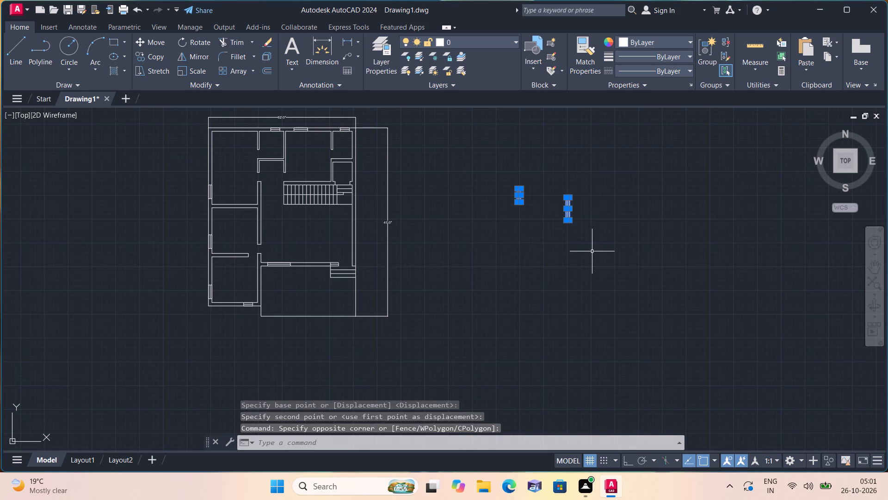
key(Delete)
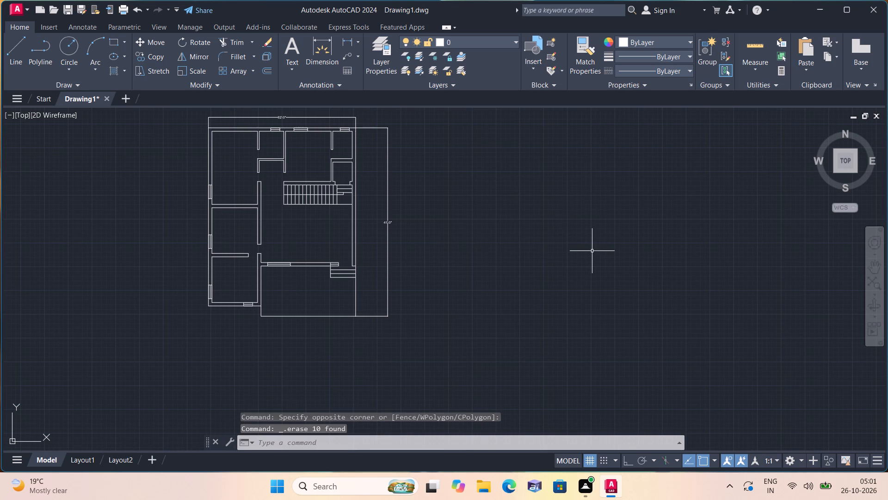
Add the multiline text label BEDROOM with 16'X10' on a second line in the upper-left room.
scroll(234, 150, up, 1)
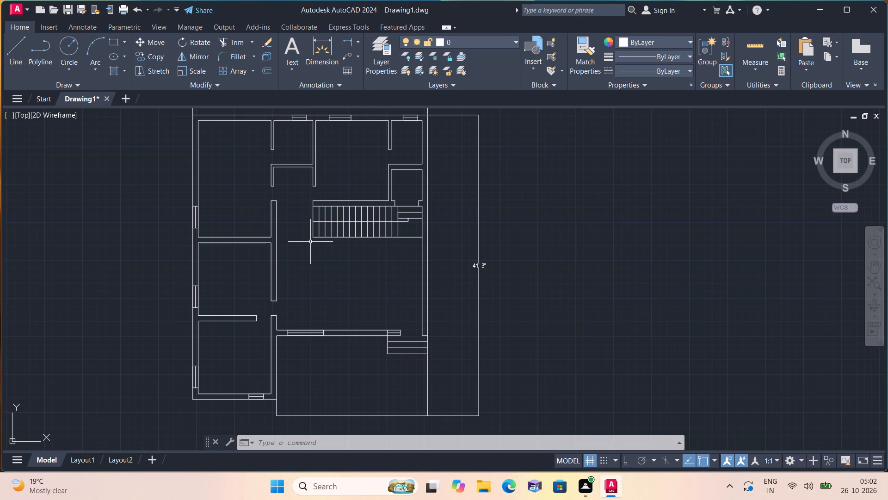
text(mt)
key(space)
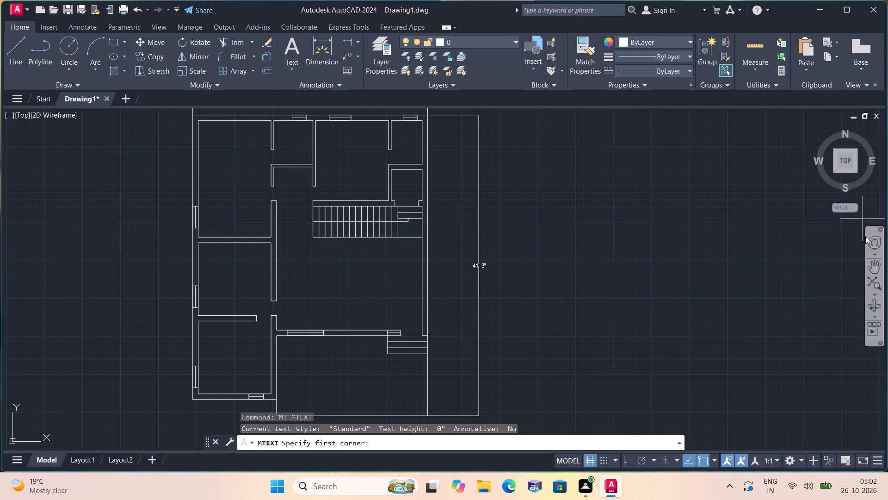
triple_click(229, 220)
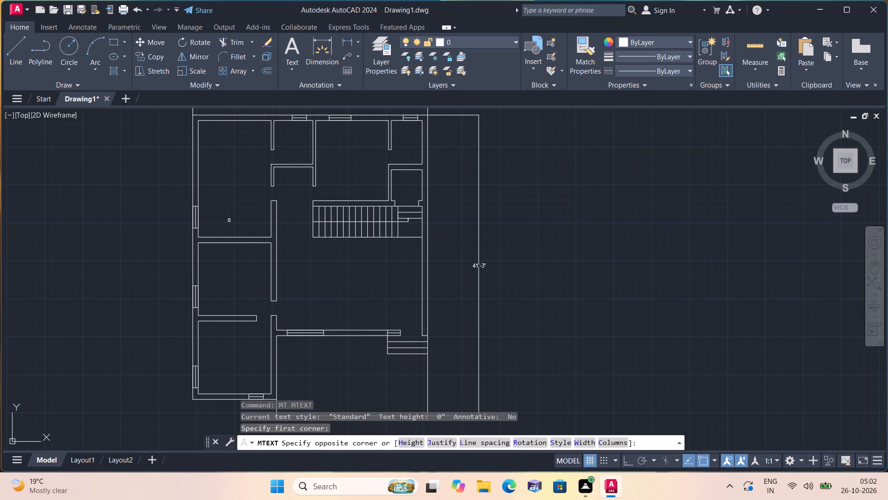
click(229, 220)
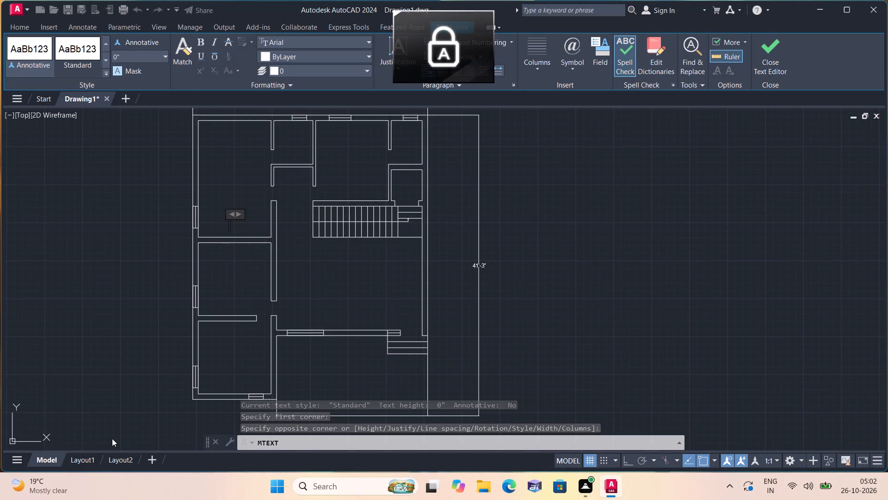
text(BEDROOM)
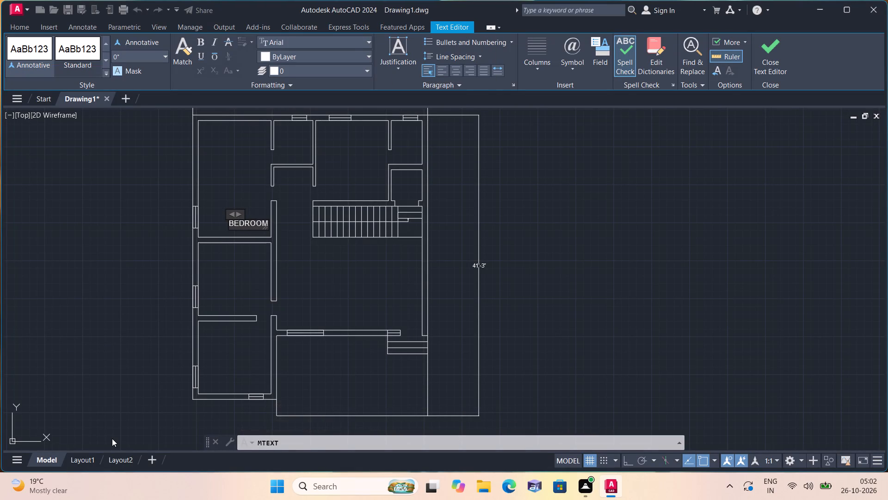
key(Return)
text(16'X)
text(10')
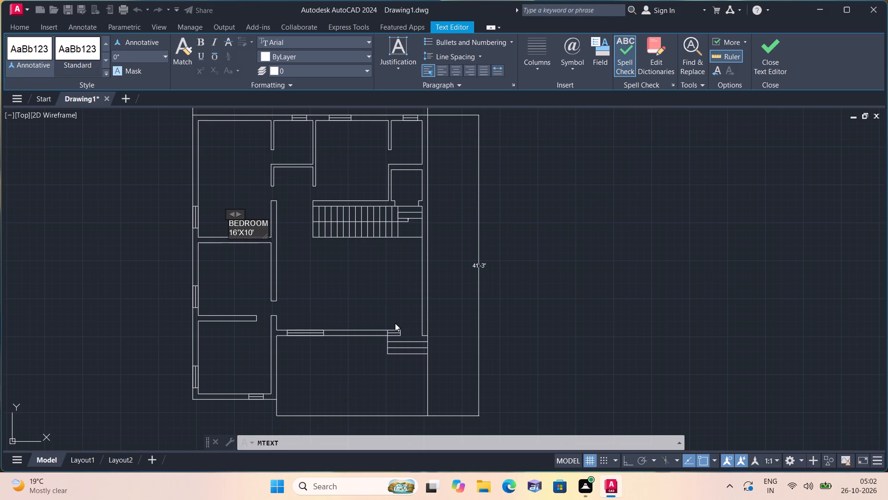
click(236, 280)
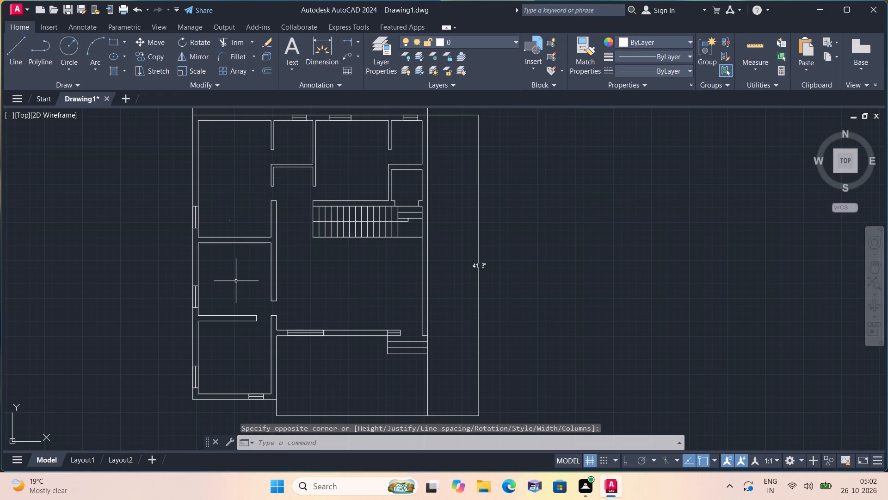
Add the multiline text label DINING with 10'X10' on a second line in the middle-left room.
key(space)
click(236, 281)
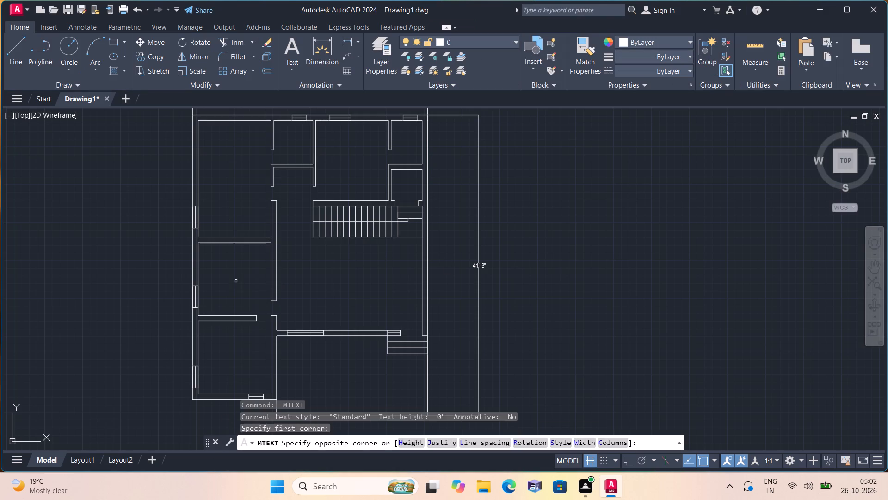
double_click(236, 281)
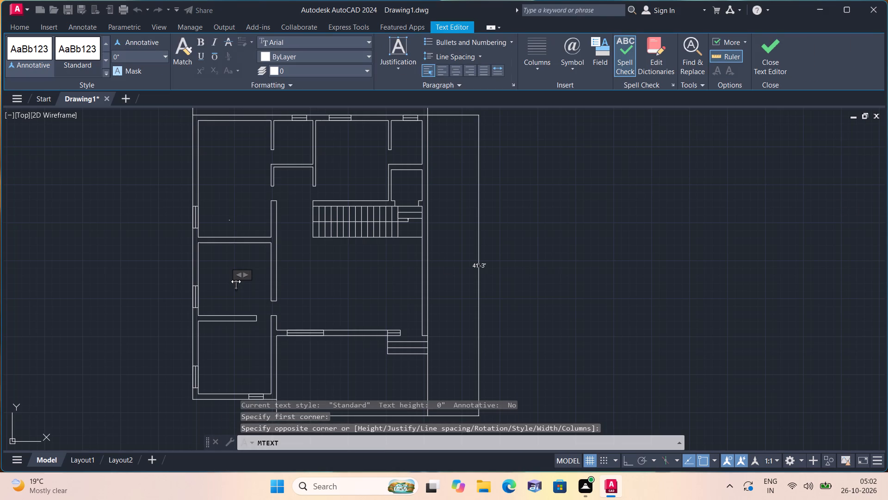
key(d)
text(INING)
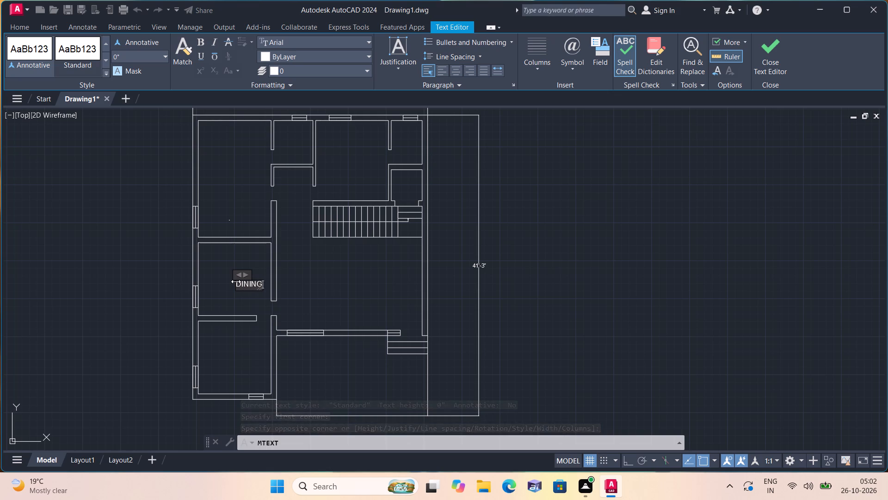
key(Return)
text(10'X10')
click(220, 260)
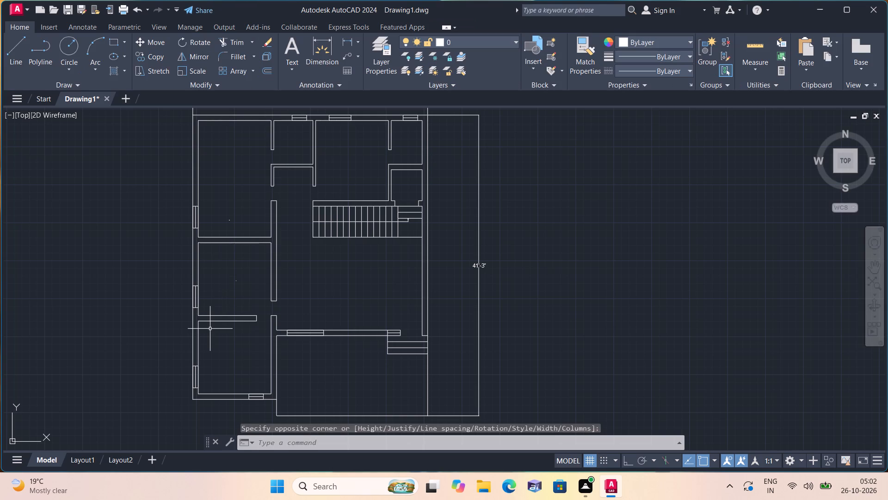
Add the multiline text label KITCHEN with 10'X10' on a second line in the lower-left room.
key(space)
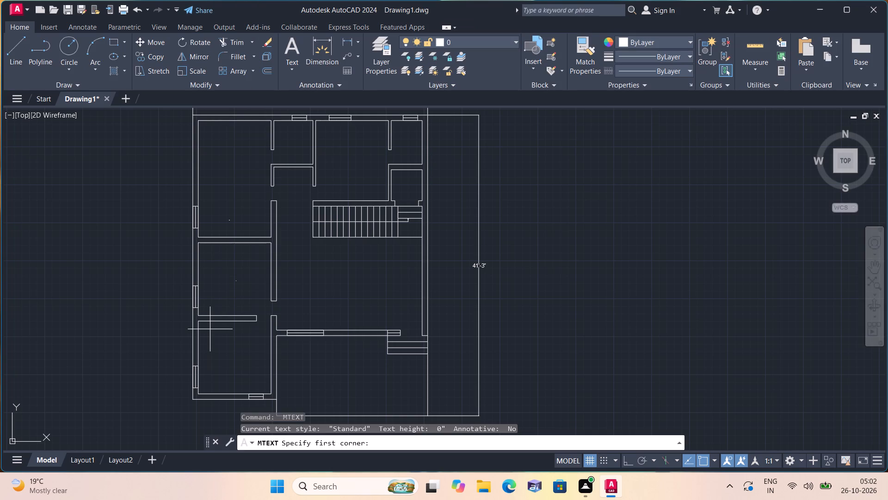
triple_click(222, 349)
click(222, 349)
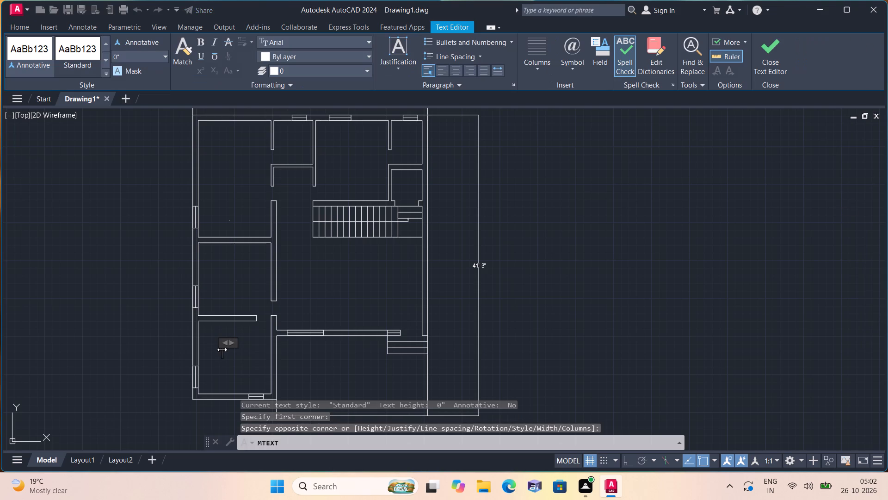
text(KITCHEN)
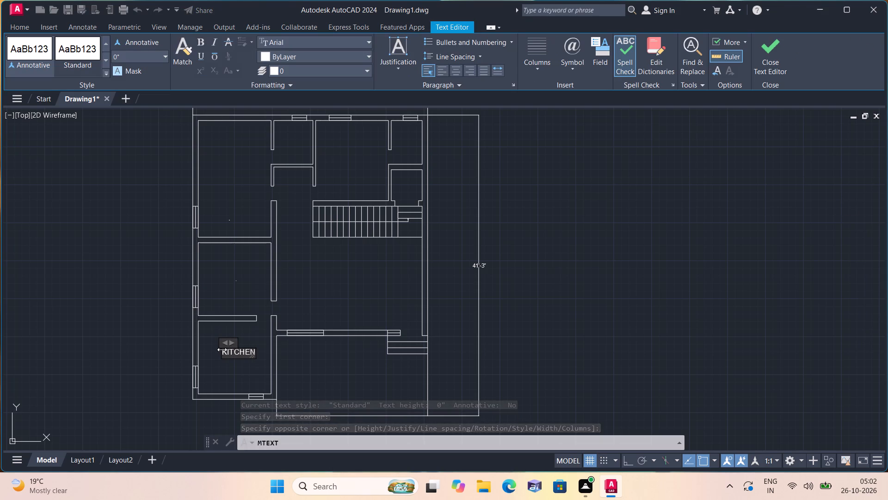
key(Return)
text(10'X)
text(10')
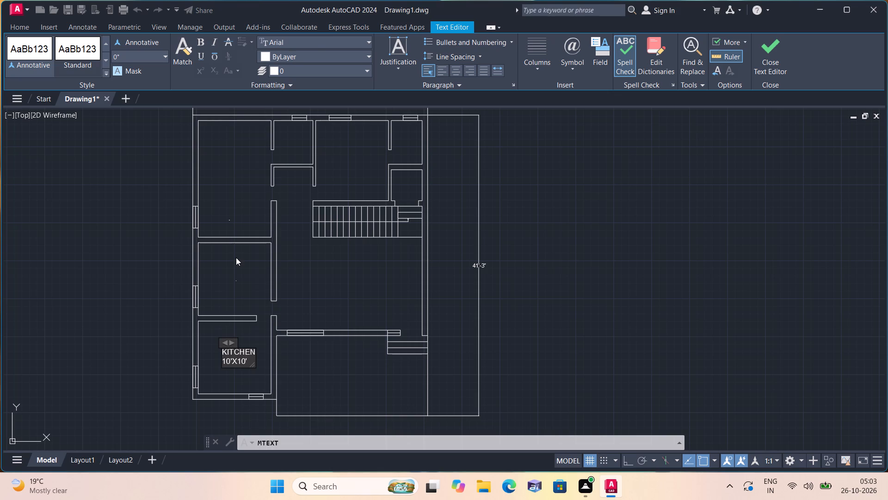
click(236, 257)
Add the multiline text label W1 outside the left outer wall, beside the bedroom's window.
middle_drag(233, 272, 203, 337)
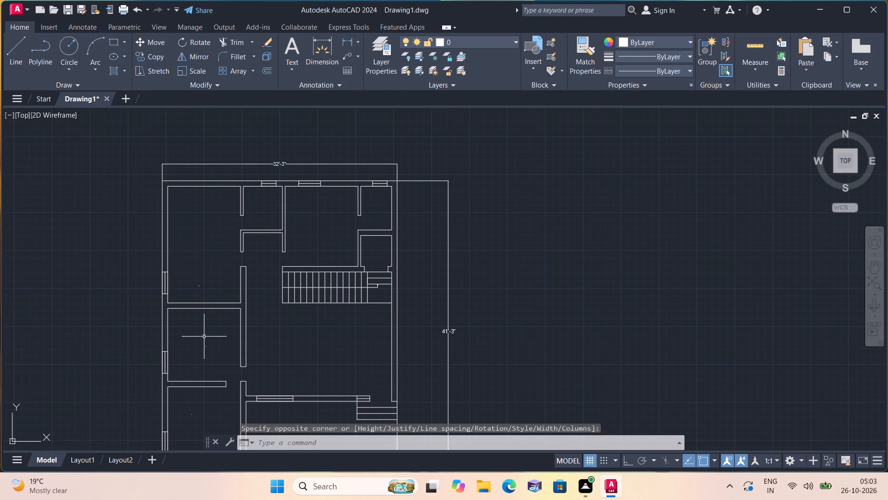
scroll(156, 284, up, 1)
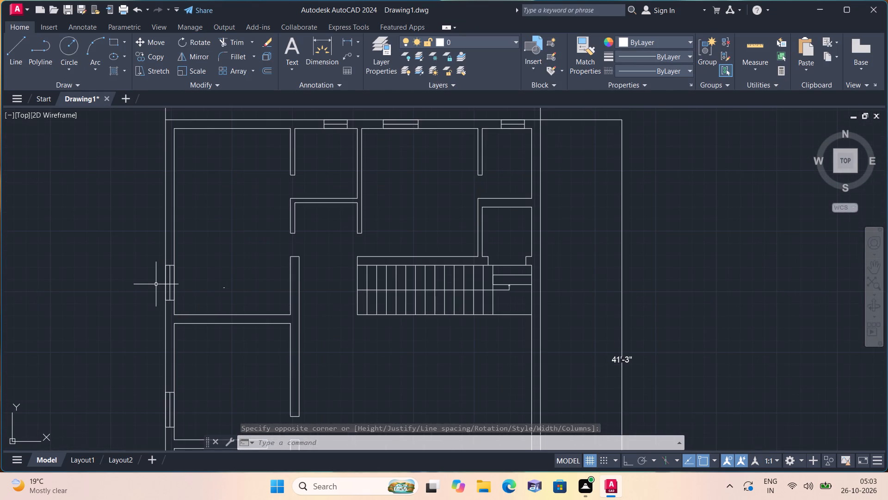
key(space)
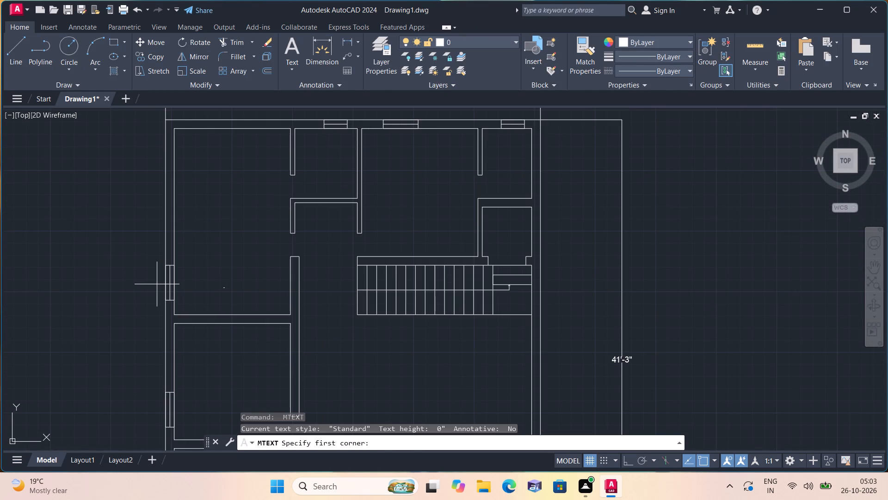
triple_click(157, 284)
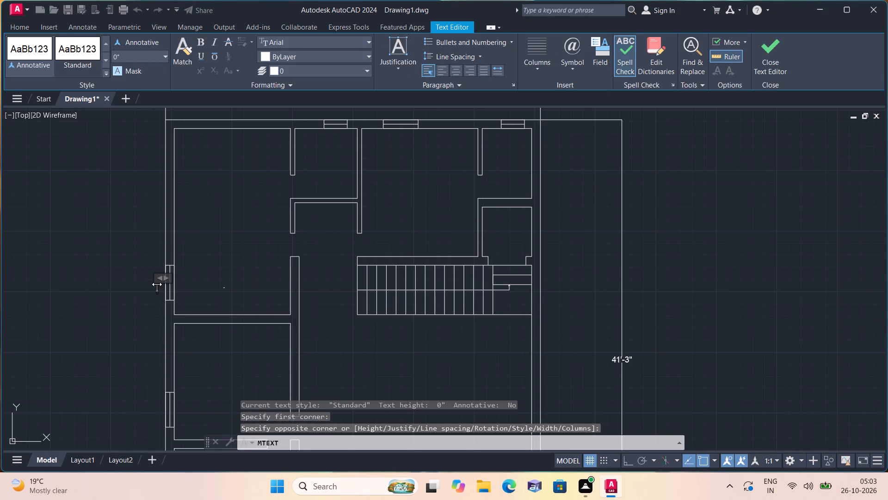
text(W1)
scroll(157, 284, down, 3)
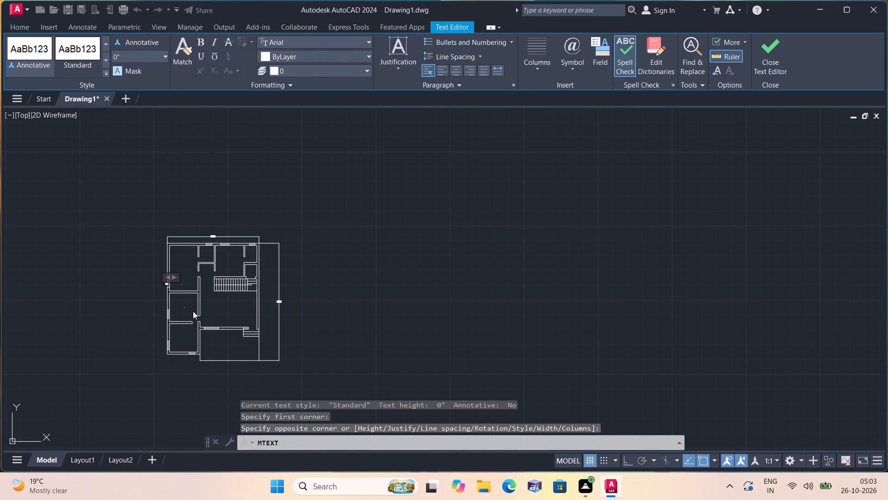
click(193, 311)
Add the multiline text label W1 outside the left outer wall, beside the dining room's window.
scroll(144, 328, up, 2)
scroll(179, 298, up, 1)
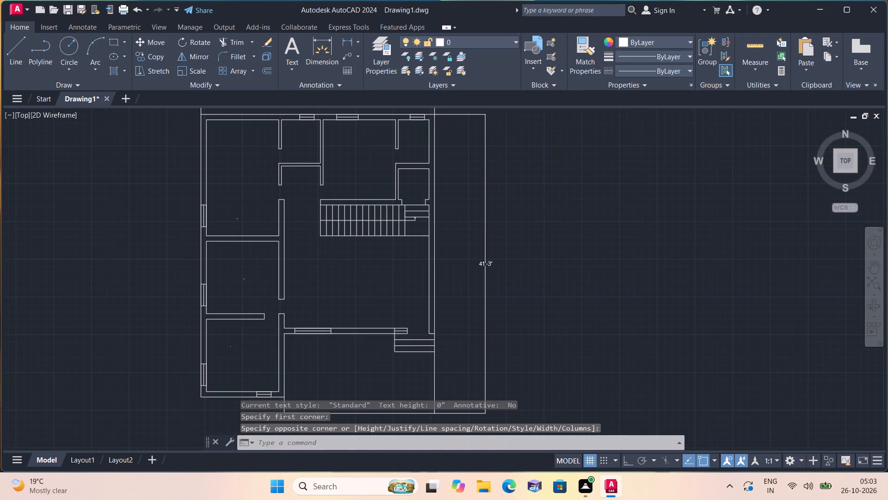
key(space)
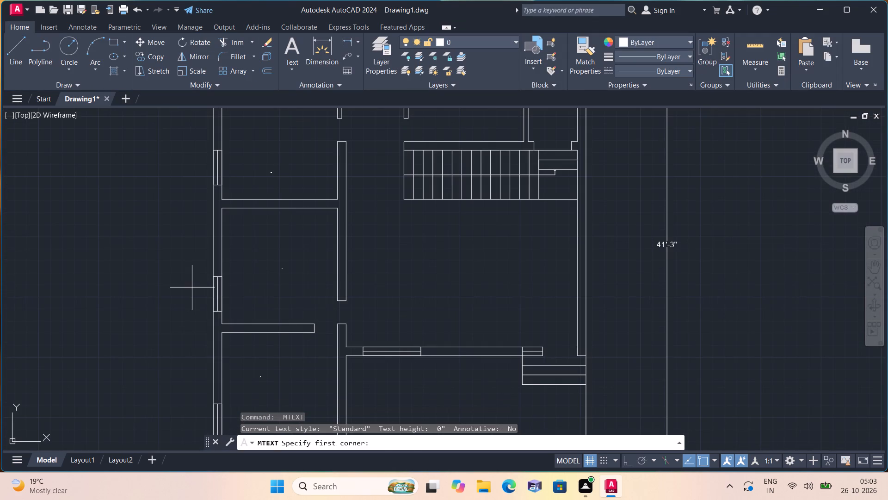
triple_click(202, 294)
click(202, 294)
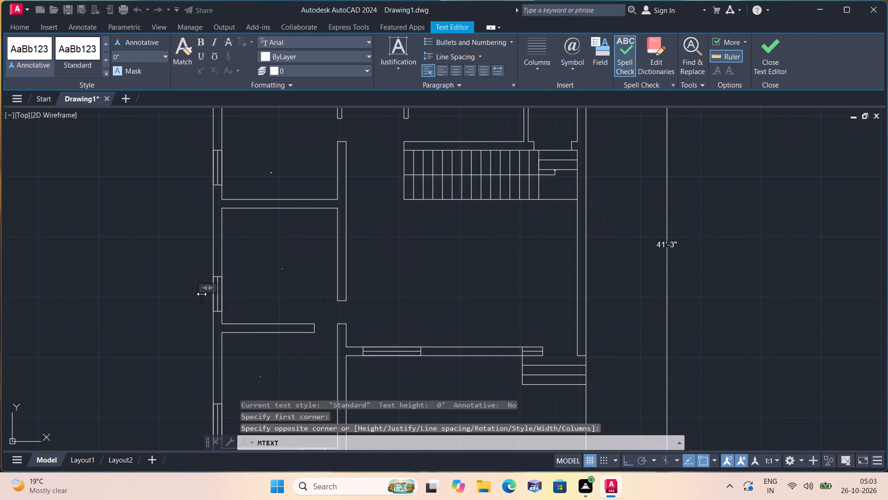
text(W1)
click(167, 363)
Add the multiline text label KW outside the left outer wall, beside the kitchen's window.
middle_drag(169, 364, 166, 202)
scroll(201, 265, up, 1)
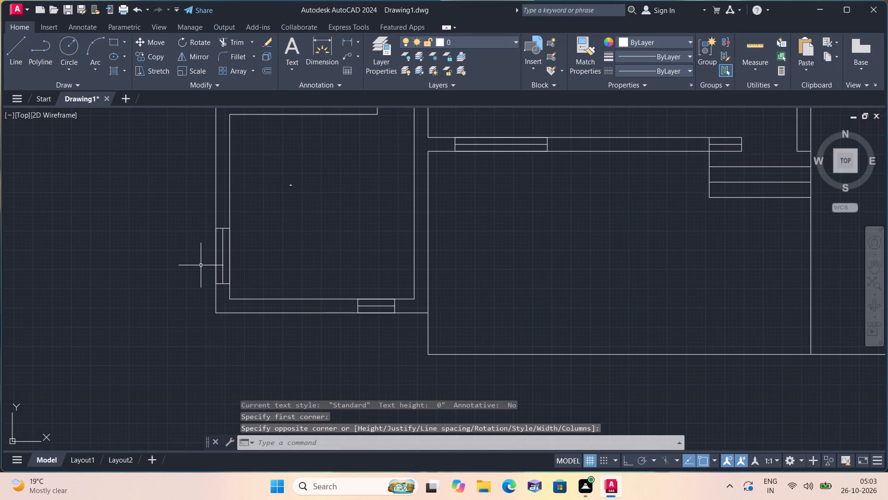
key(space)
triple_click(201, 265)
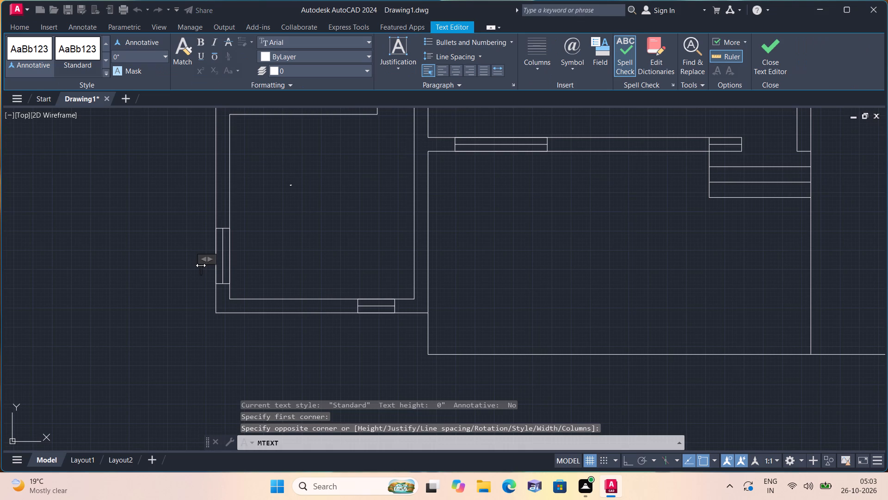
text(KW)
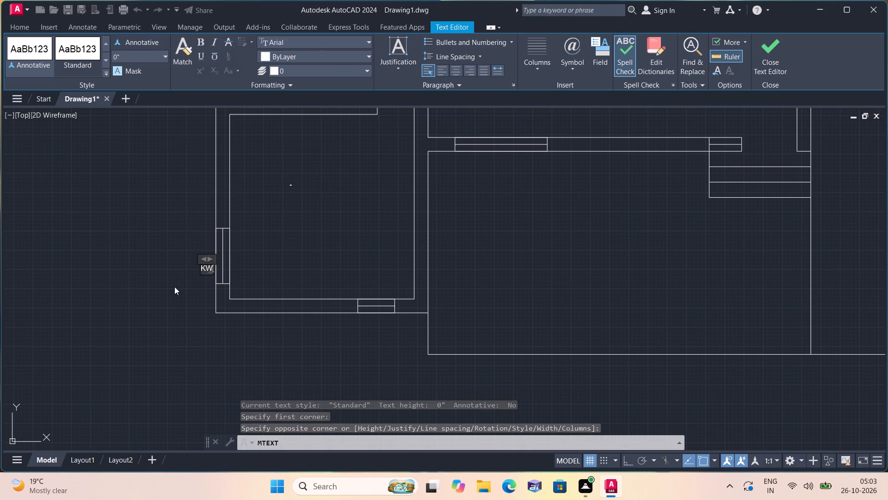
click(174, 287)
Add the multiline text label KW just below the kitchen's bottom wall, at its small window.
middle_drag(376, 331, 284, 319)
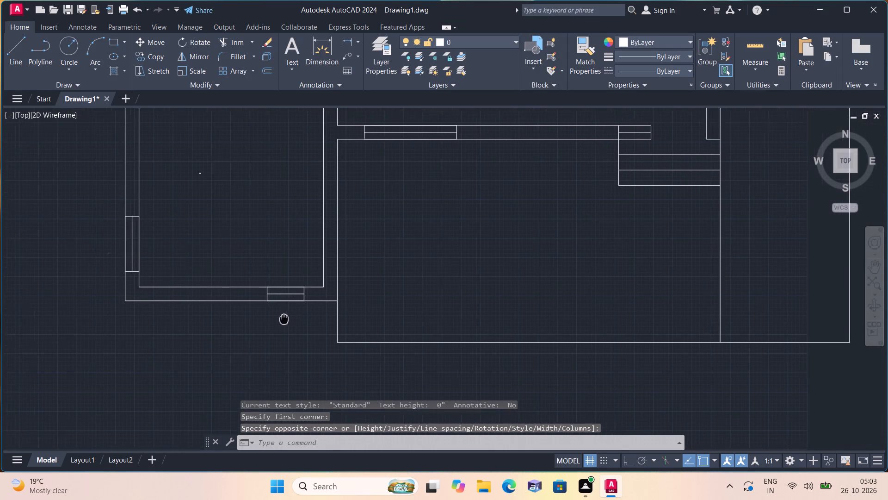
middle_drag(284, 319, 276, 316)
key(space)
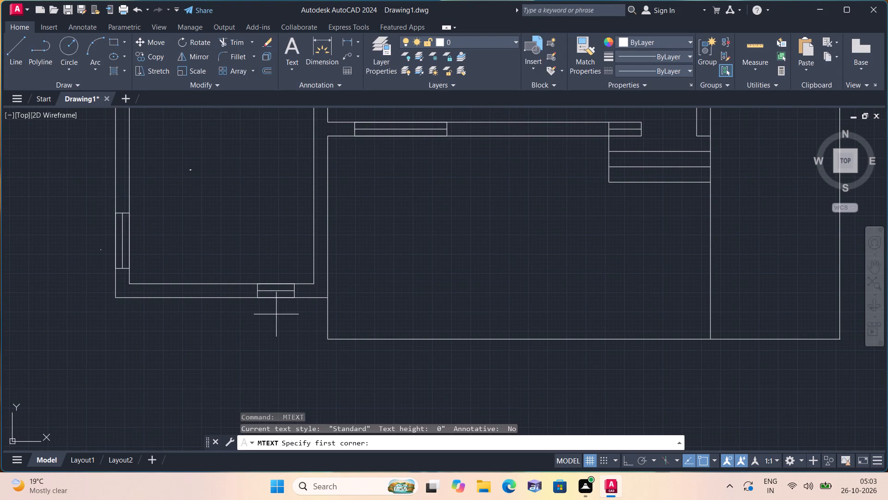
scroll(276, 314, up, 1)
triple_click(275, 294)
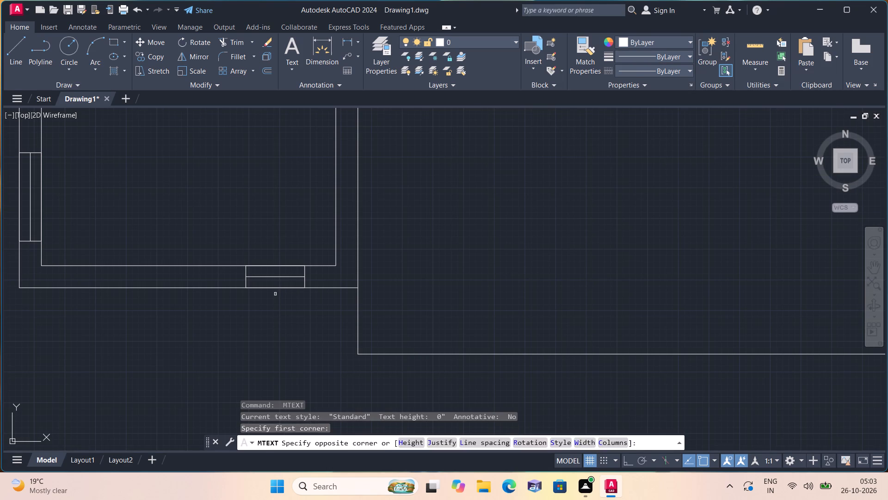
text(KW)
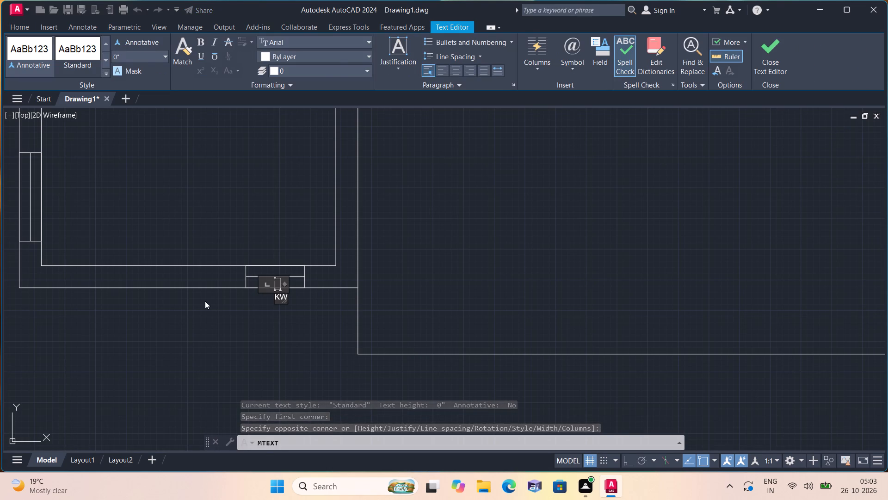
click(205, 301)
Add the multiline text label O in the opening at the end of the wall between the dining room and kitchen.
scroll(213, 248, down, 3)
middle_drag(203, 235, 156, 338)
scroll(203, 291, up, 2)
scroll(135, 257, up, 3)
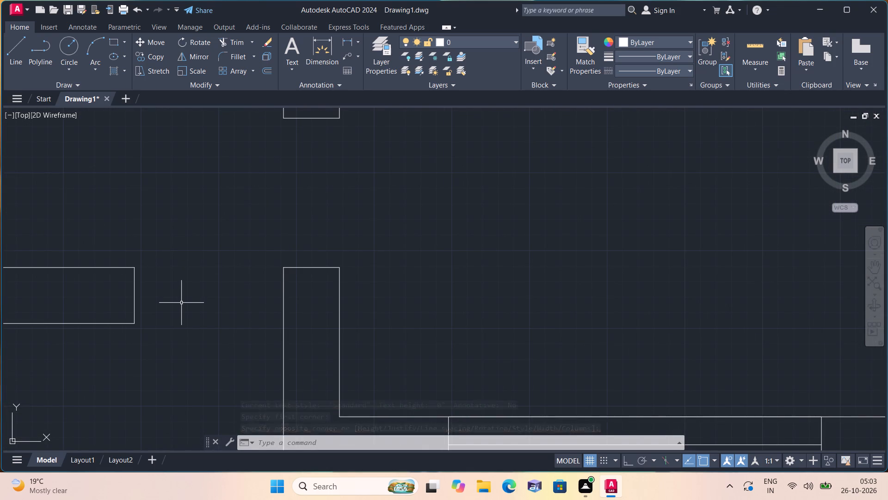
key(space)
triple_click(181, 303)
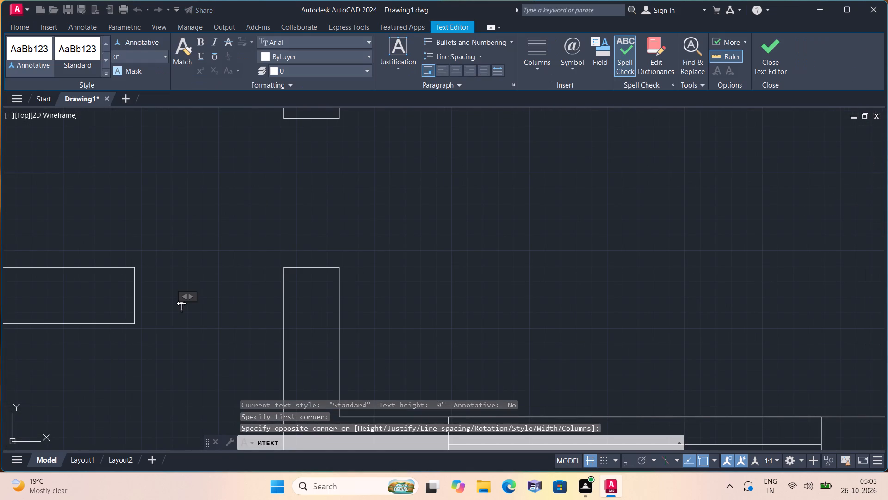
key(o)
click(178, 221)
Add the multiline text label O in the opening in the dining room's right-hand wall, just above the kitchen.
middle_drag(169, 227, 148, 270)
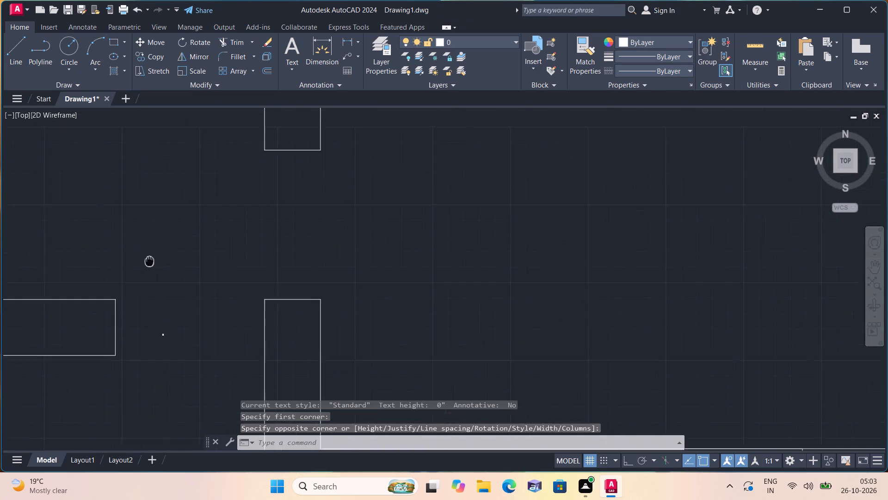
middle_drag(148, 270, 154, 352)
scroll(218, 289, down, 1)
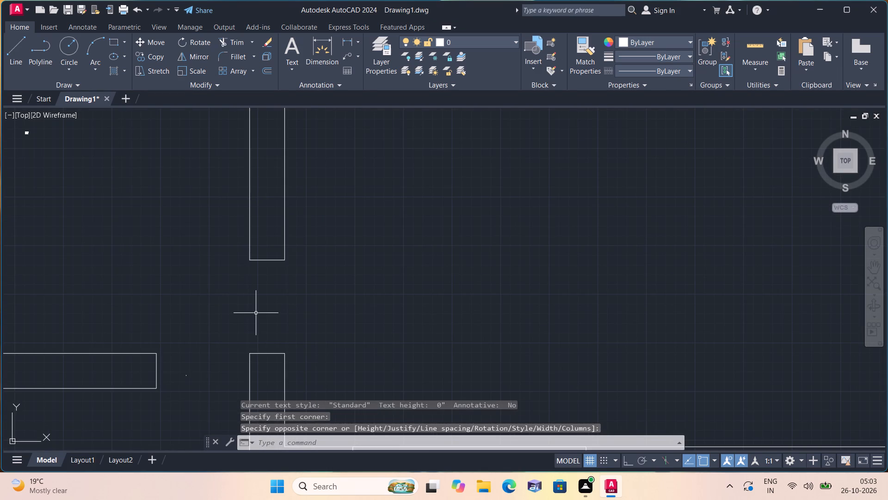
key(space)
triple_click(256, 313)
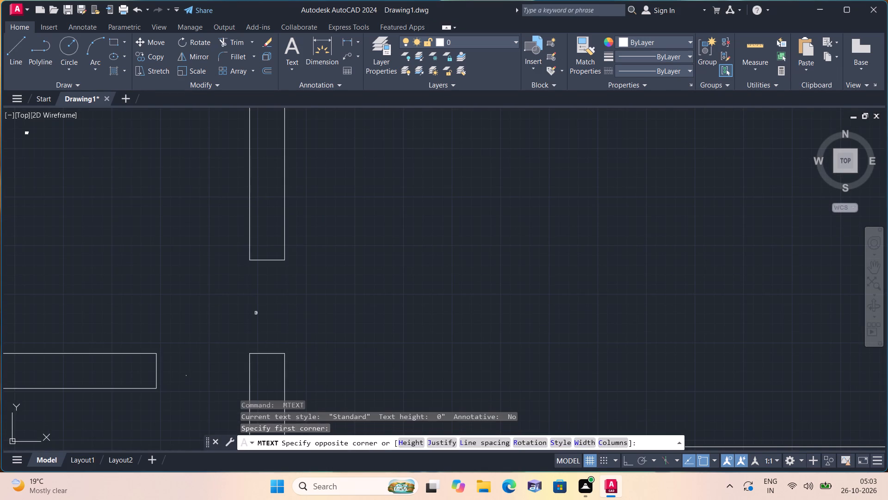
click(256, 313)
key(o)
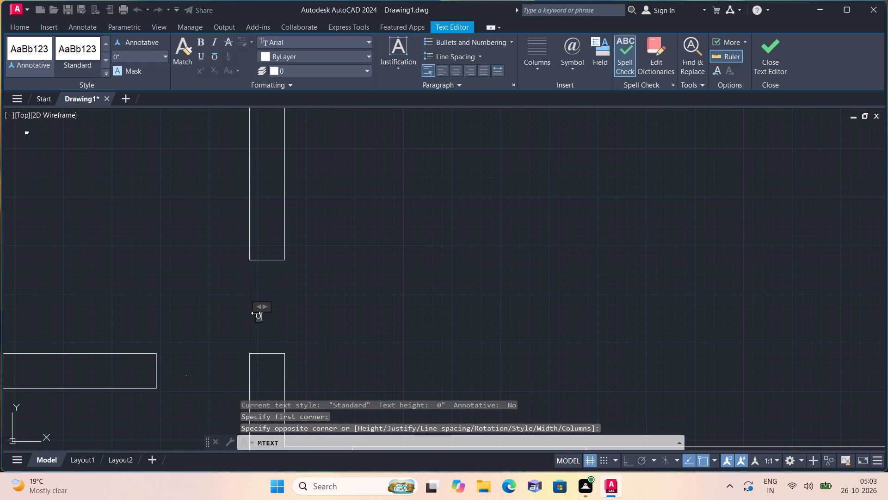
click(144, 253)
Add the multiline text label D in the bedroom's door opening, in the wall facing the staircase passage.
scroll(147, 254, down, 1)
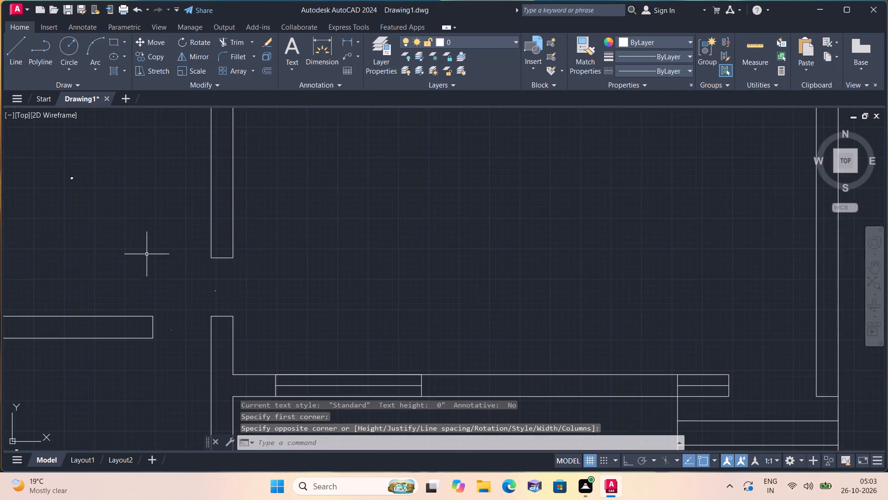
middle_drag(150, 264, 177, 441)
scroll(226, 237, down, 1)
middle_drag(225, 237, 217, 380)
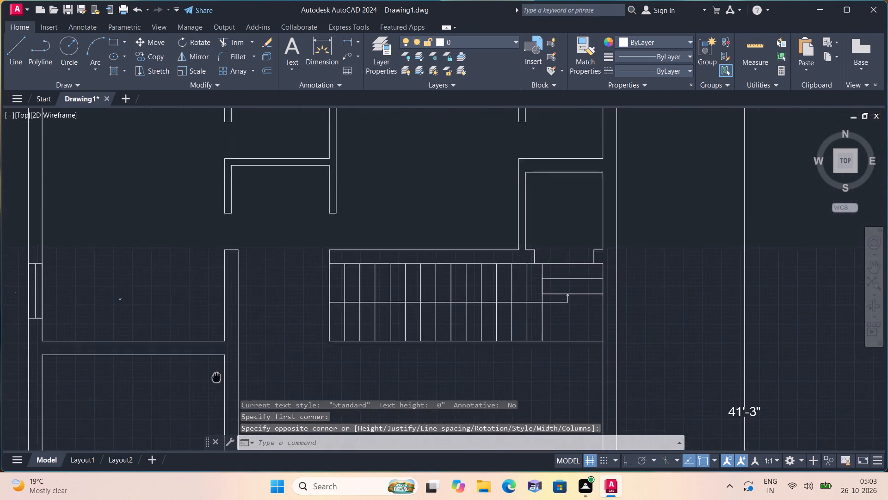
middle_drag(217, 380, 225, 406)
scroll(225, 406, down, 1)
scroll(226, 328, up, 2)
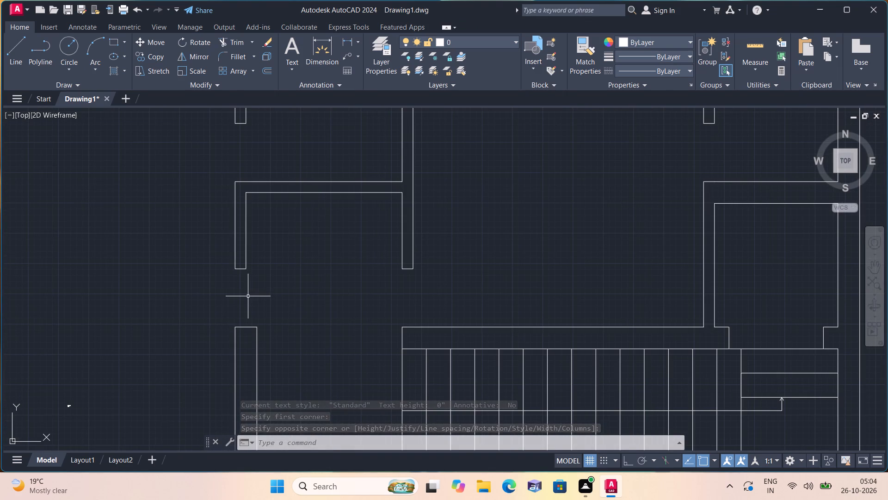
key(space)
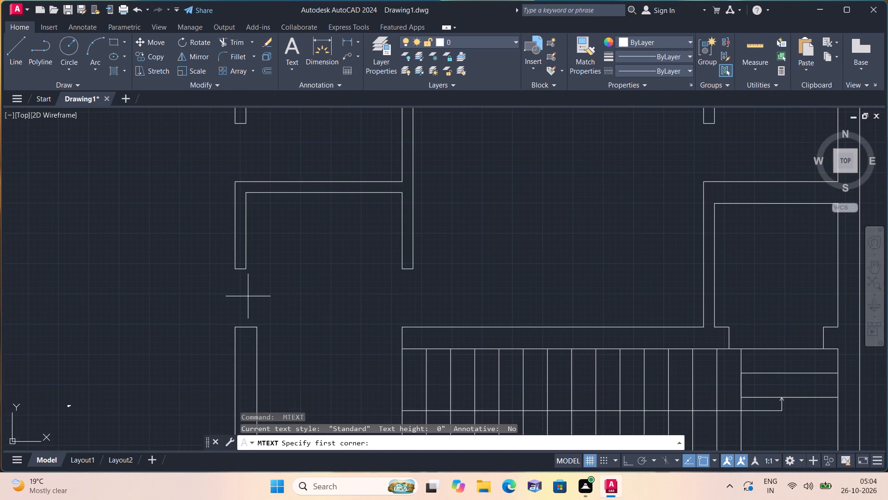
triple_click(248, 296)
key(d)
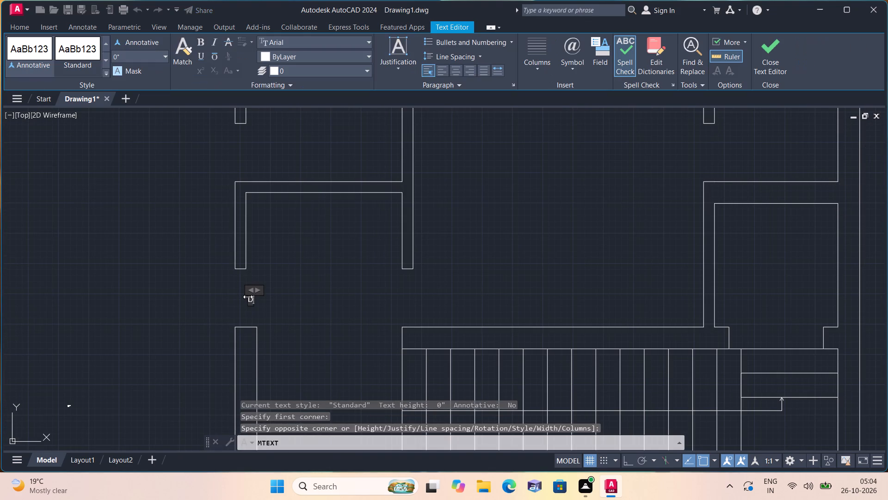
click(111, 213)
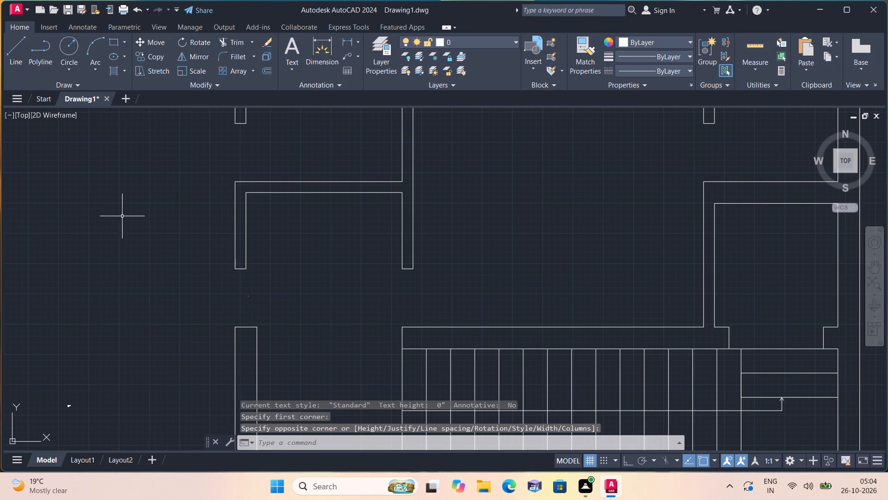
Add the multiline text label D1 in the door opening between the bedroom and the small room adjoining it.
middle_drag(123, 216, 90, 302)
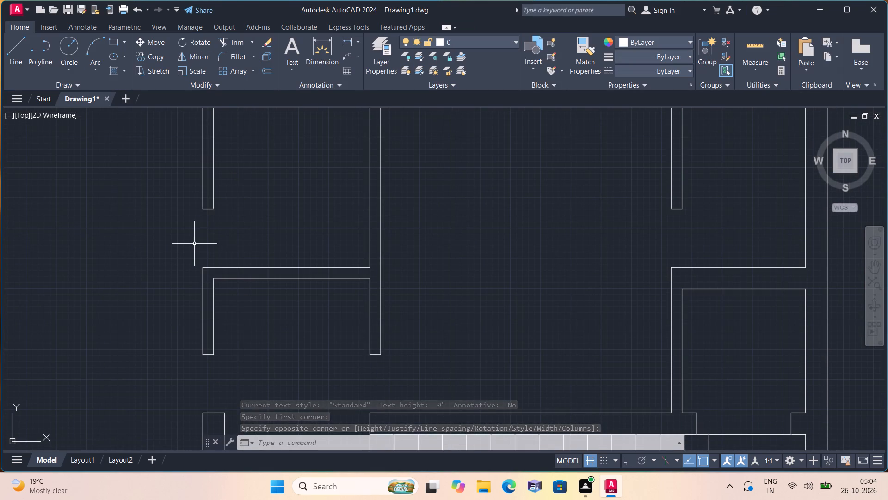
key(space)
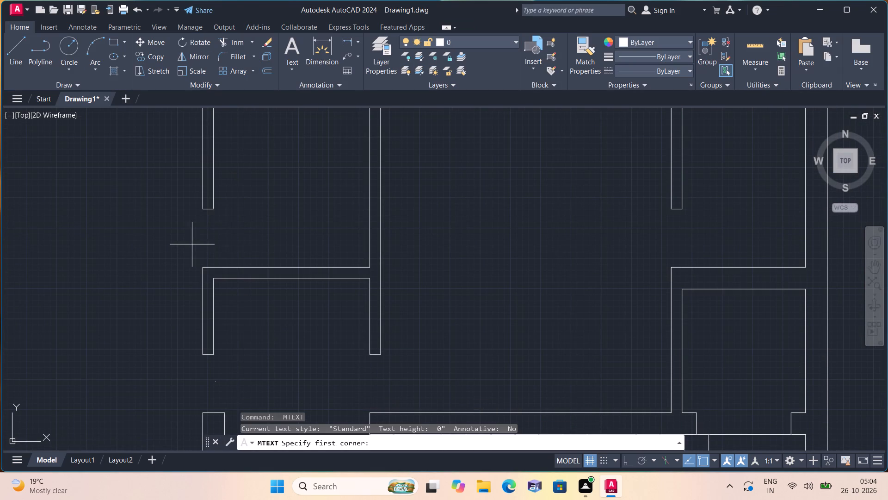
double_click(203, 249)
click(206, 250)
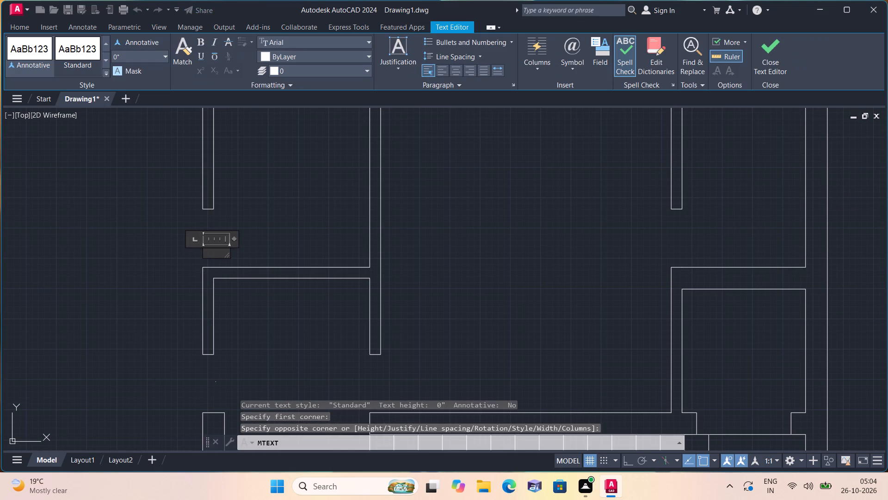
text(D1)
click(294, 192)
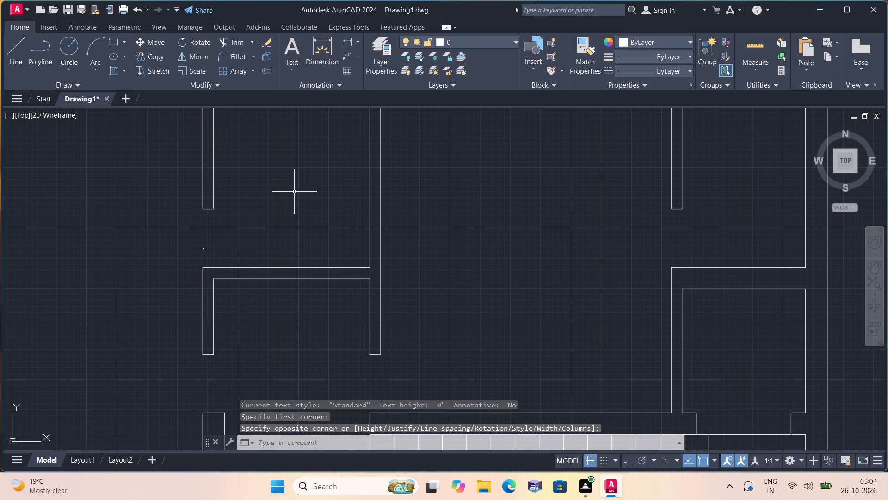
Add the multiline text label BATH with 6'X5' on a second line in the small room adjoining the bedroom.
middle_drag(293, 192, 215, 317)
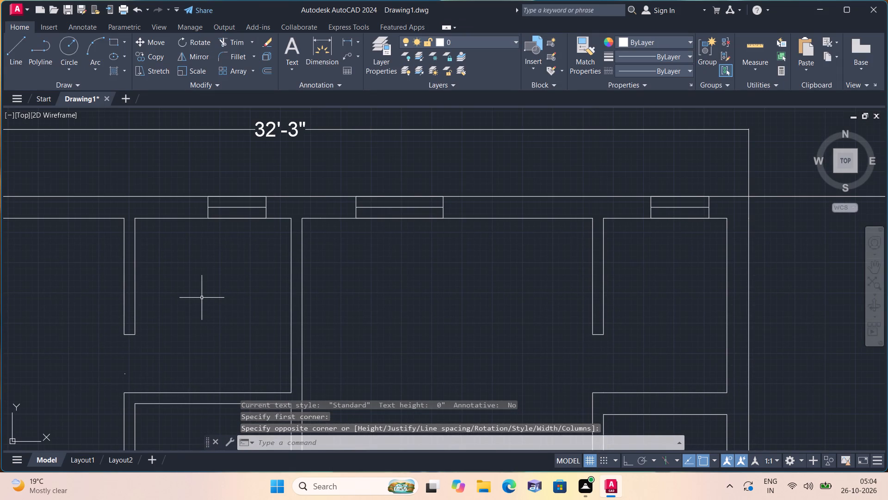
key(space)
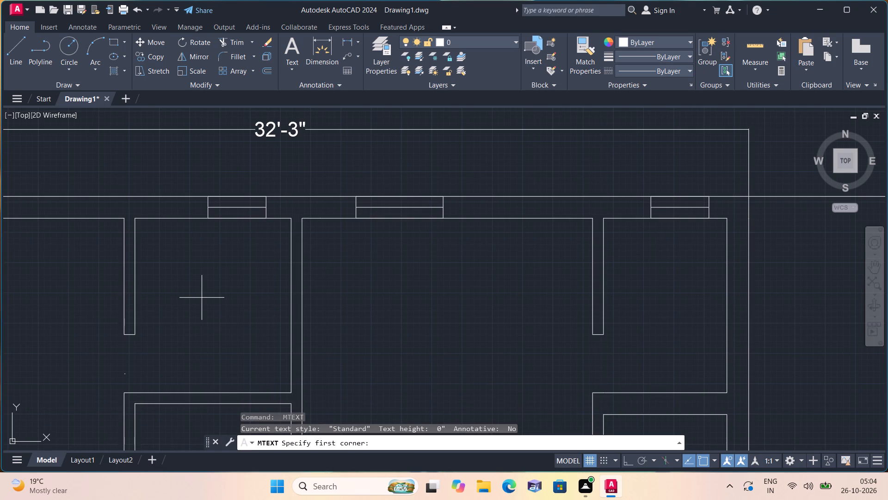
triple_click(202, 298)
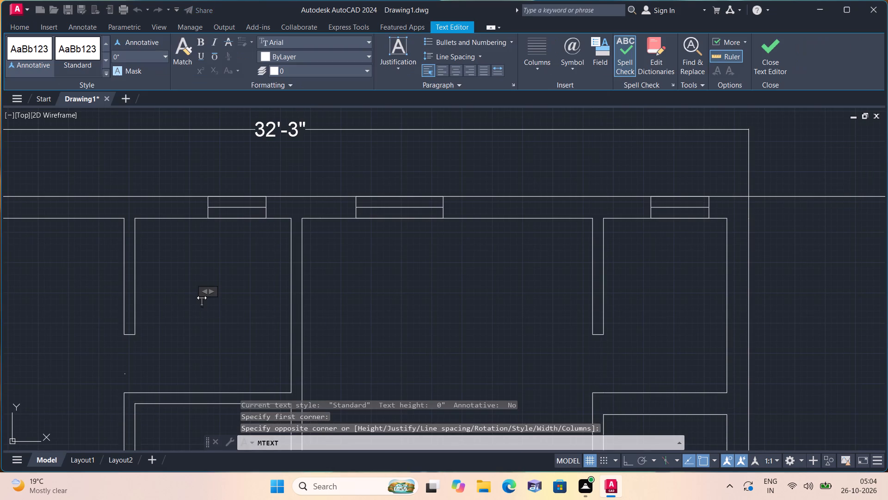
text(BATH)
key(Return)
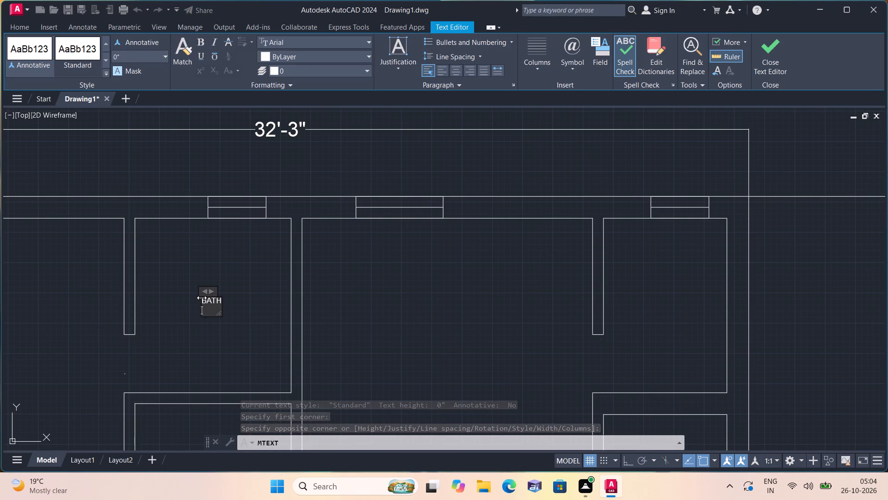
text(6')
key(x)
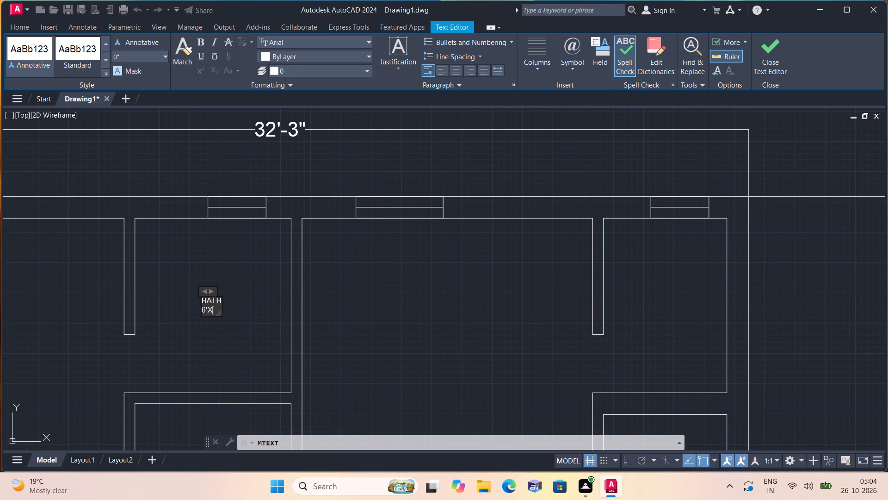
text(5')
click(228, 269)
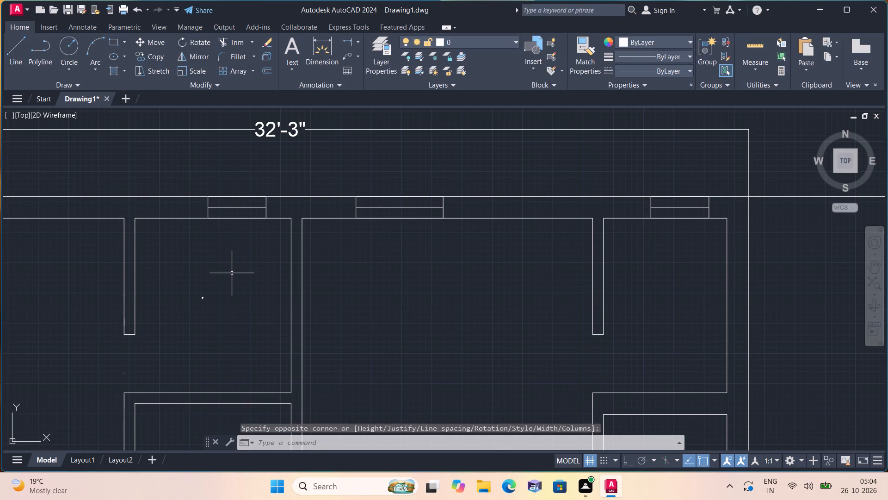
Add the multiline text label V just above the small top-wall window of the bath labelled 6'X5'.
middle_drag(223, 278, 180, 315)
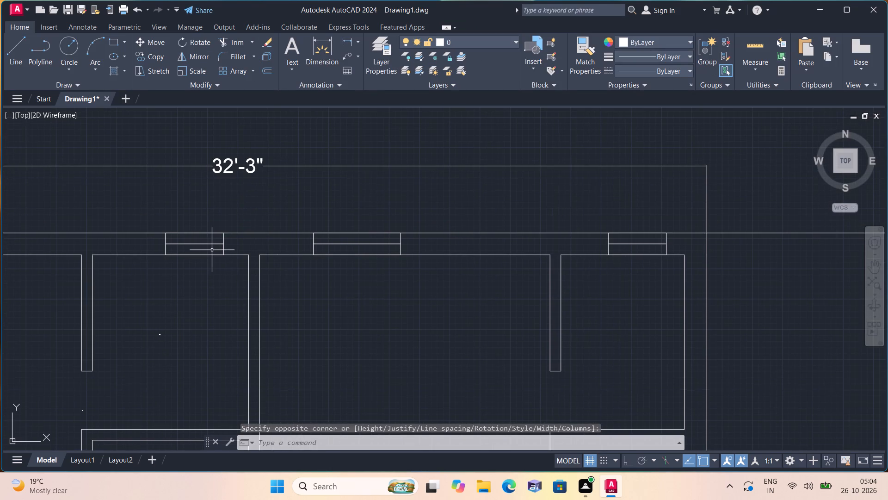
key(space)
scroll(212, 249, up, 1)
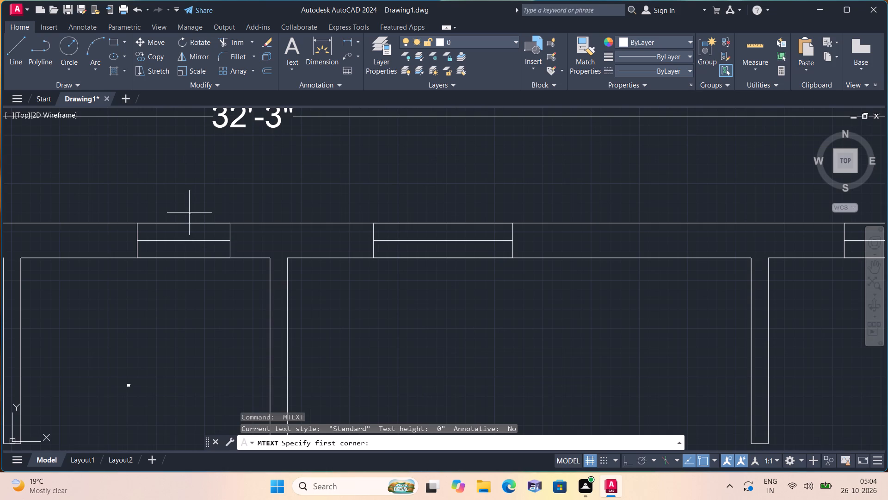
triple_click(188, 209)
click(188, 209)
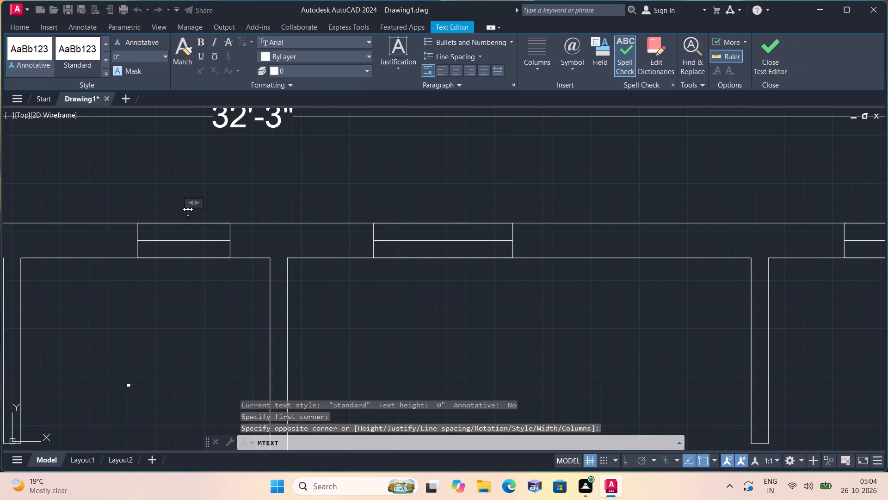
key(v)
drag(105, 162, 113, 168)
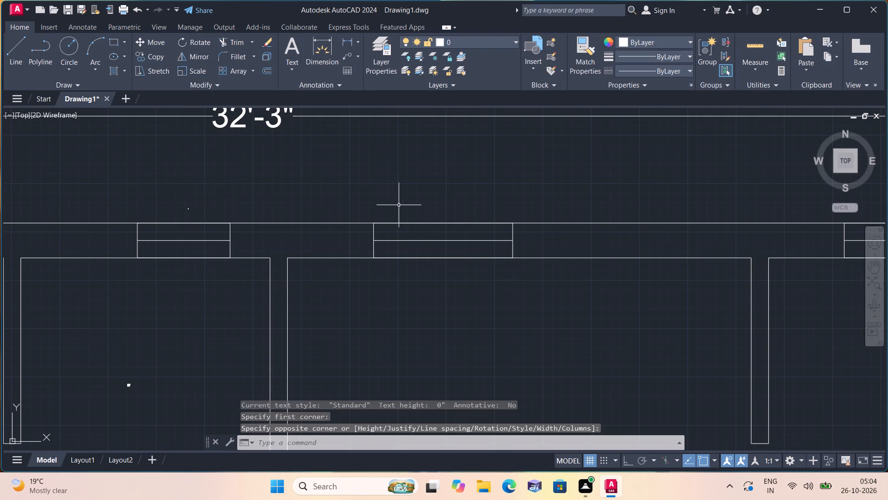
Add the multiline text label W1 at the wide middle window in the top wall, right of the 6'X5' bath.
key(space)
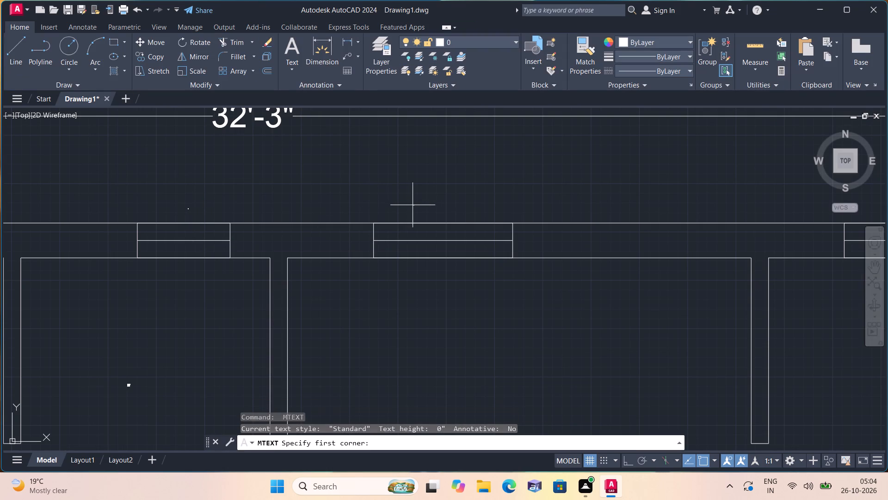
click(443, 232)
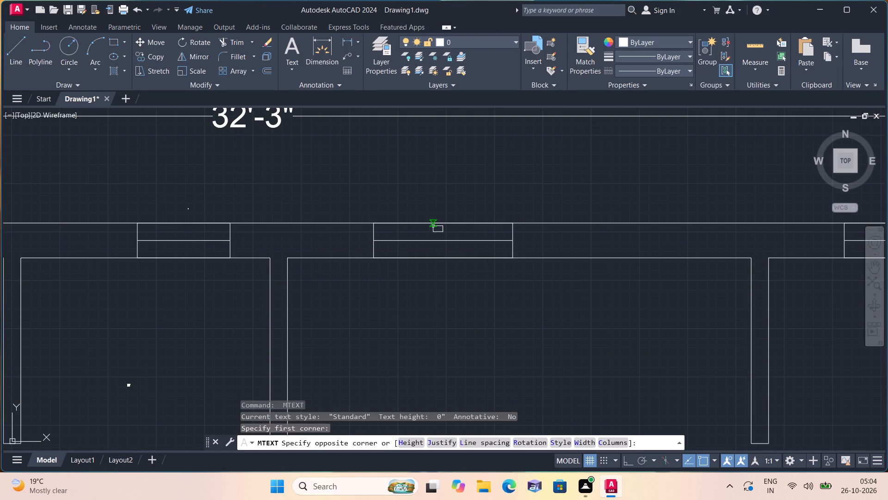
click(442, 232)
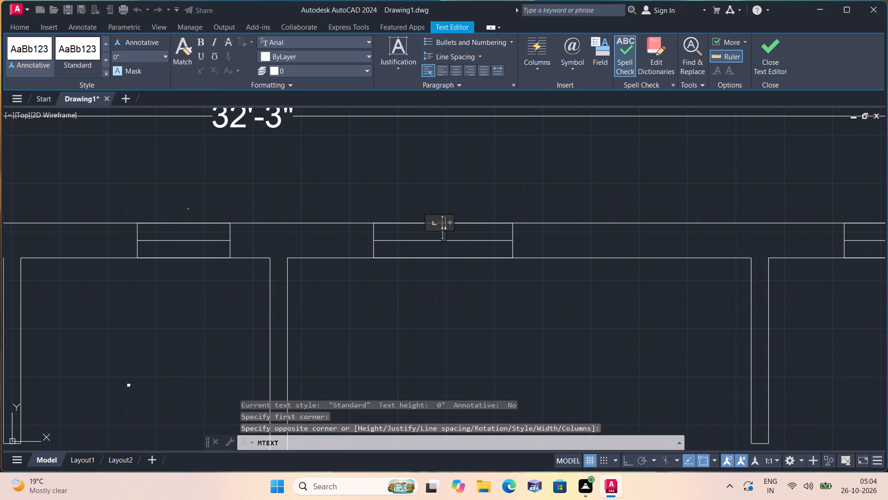
text(W1)
click(425, 175)
Add the multiline text label V above the small window at the right end of the top wall.
middle_drag(487, 242, 392, 237)
scroll(393, 238, down, 1)
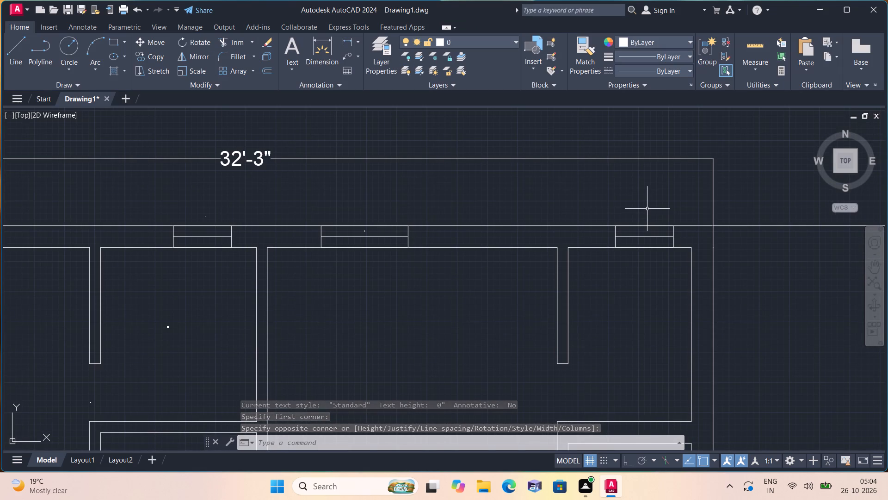
key(space)
triple_click(647, 209)
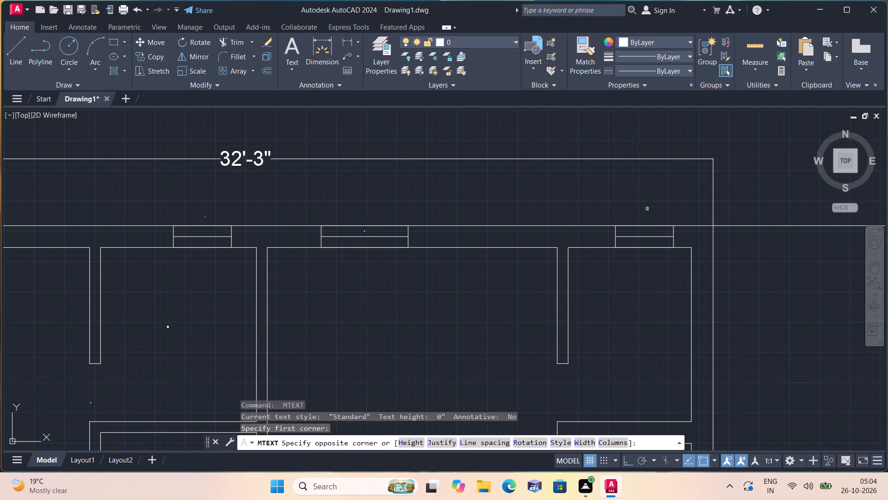
key(v)
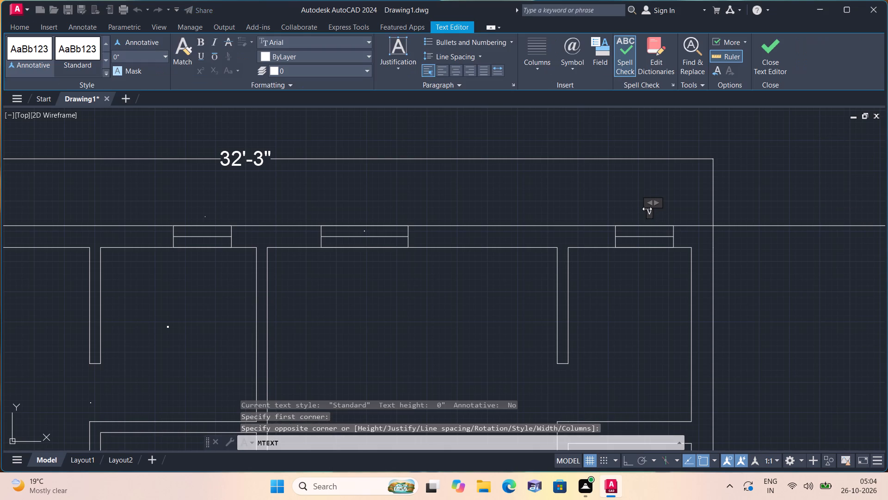
click(446, 199)
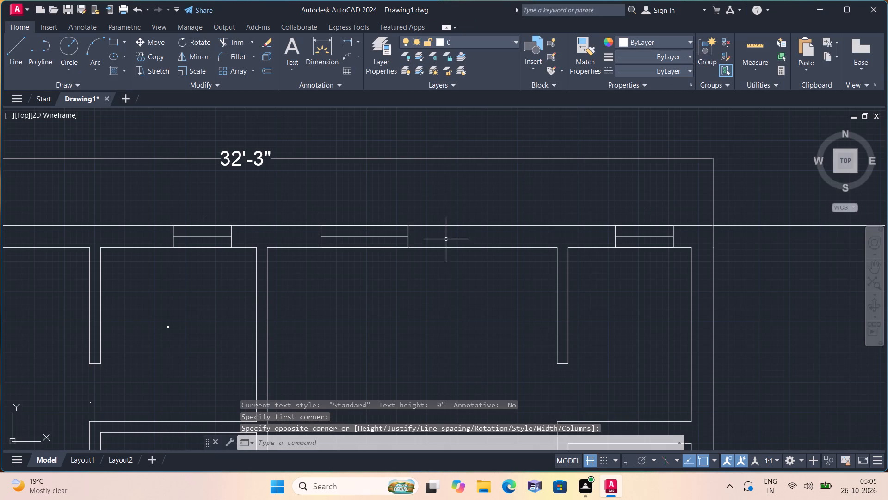
Add the multiline text label D in the door opening of the large upper room, just above the staircase's left end.
scroll(424, 280, down, 1)
middle_drag(423, 280, 392, 154)
scroll(192, 310, up, 2)
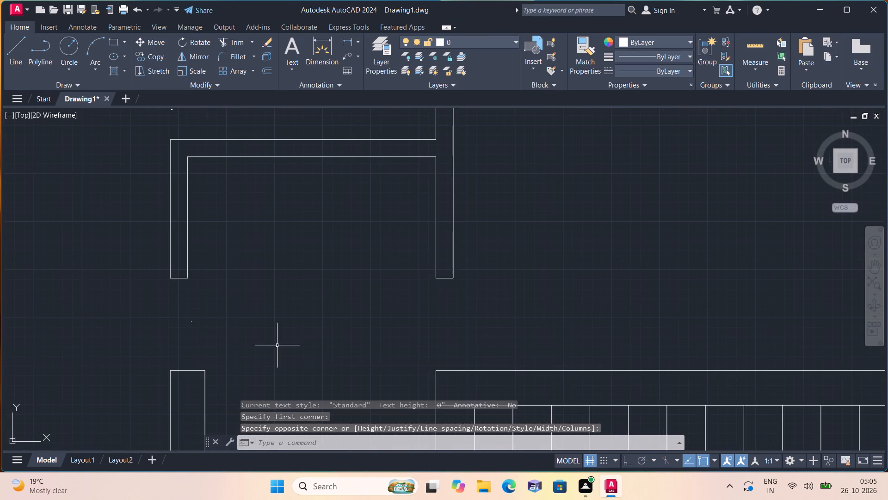
scroll(281, 347, up, 1)
scroll(530, 300, down, 2)
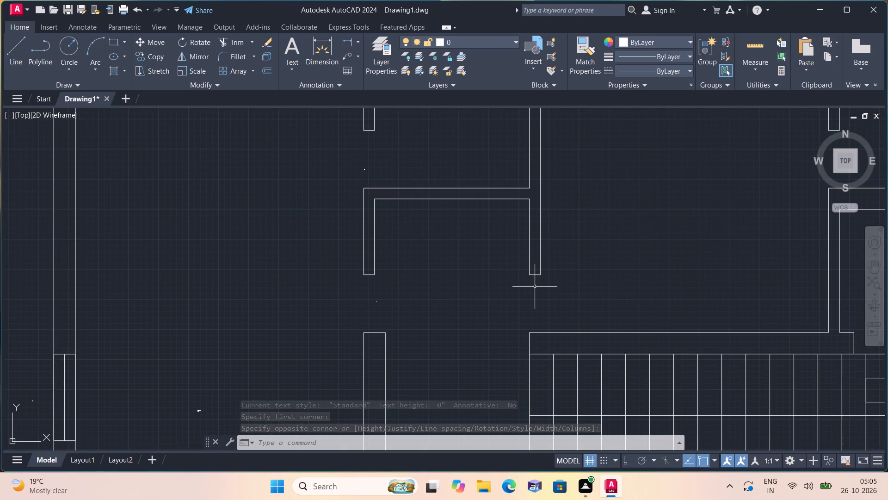
key(space)
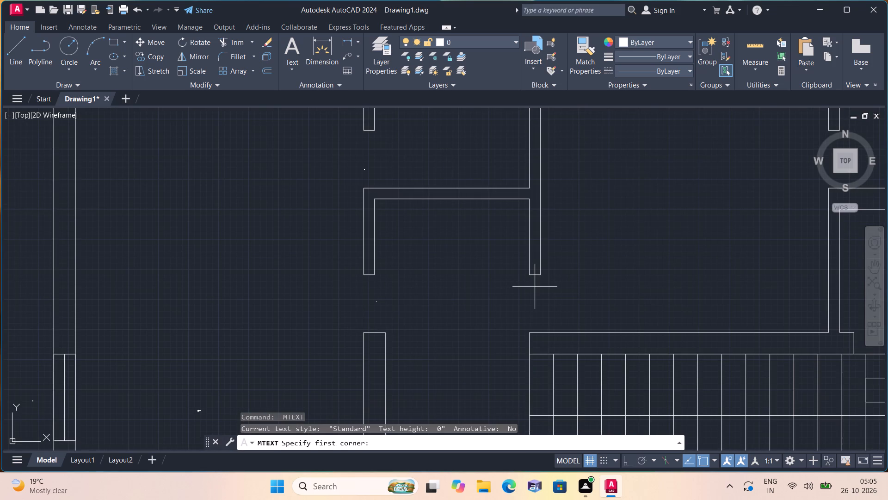
triple_click(535, 287)
key(d)
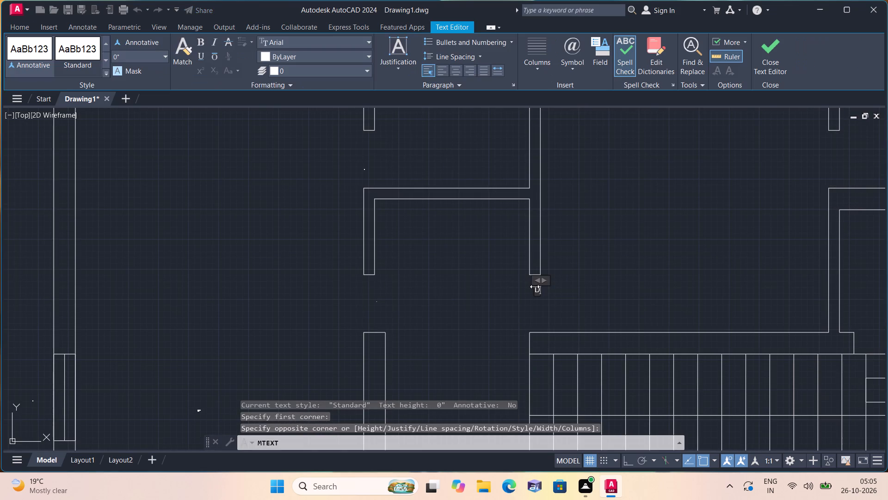
click(606, 261)
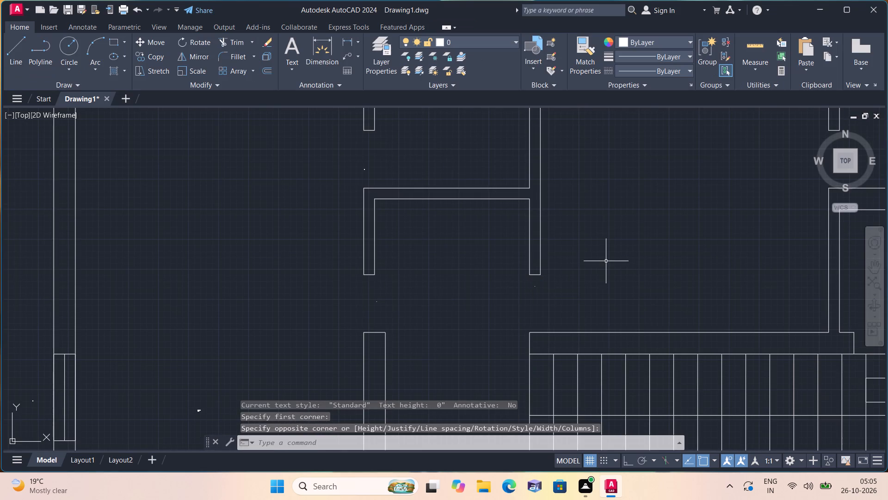
Add the multiline text label BEDROOM with 10'X11' on a second line in the large room above the staircase.
scroll(606, 261, down, 1)
middle_drag(578, 231, 265, 303)
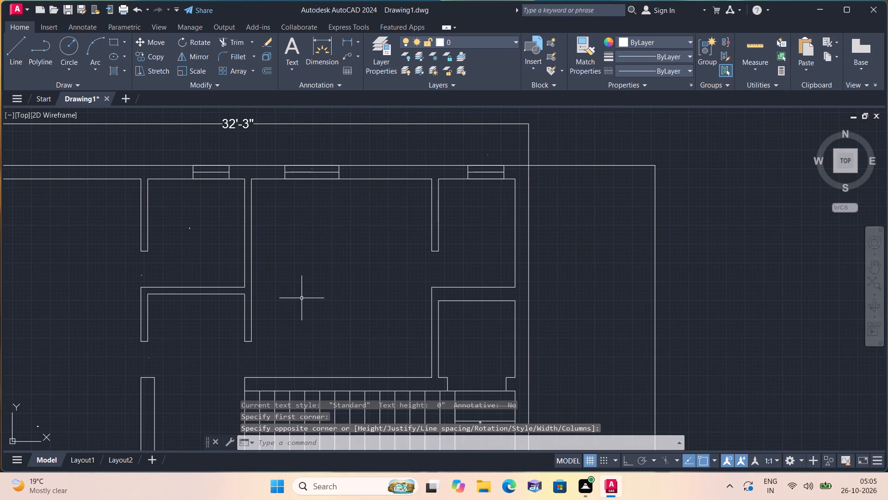
key(space)
double_click(303, 303)
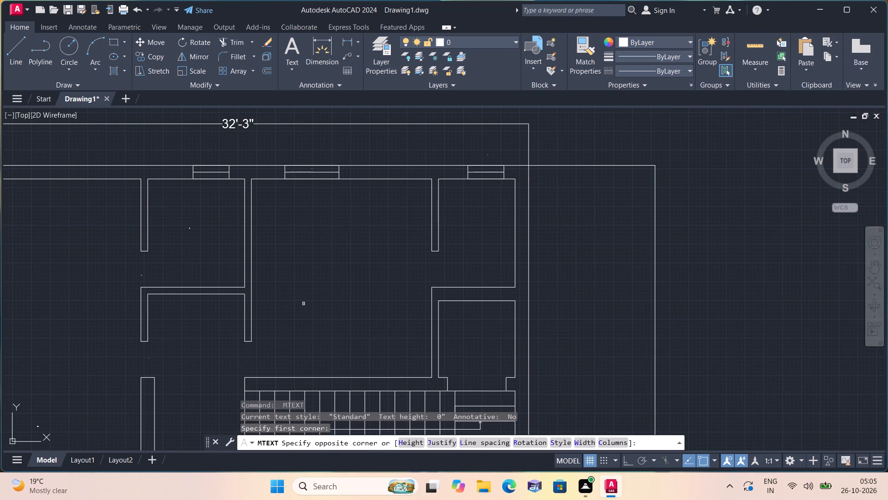
click(304, 304)
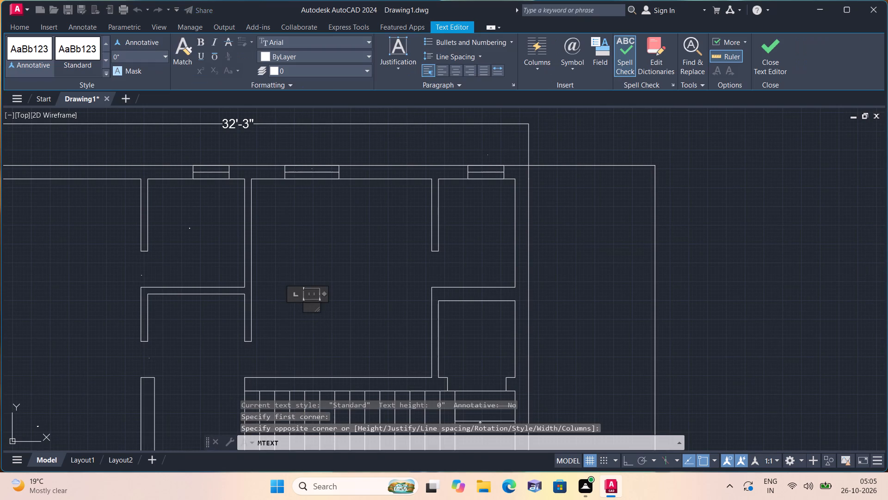
text(BEDROOM)
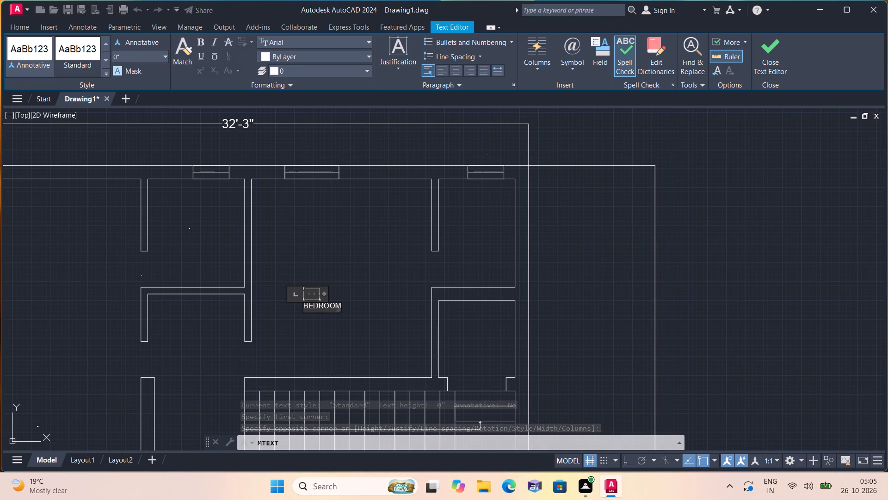
key(Return)
text(10'X)
text(11')
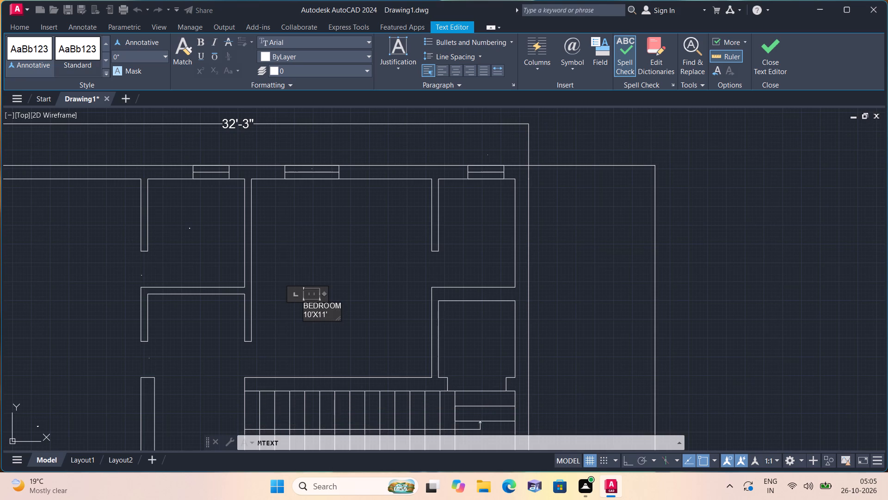
click(364, 239)
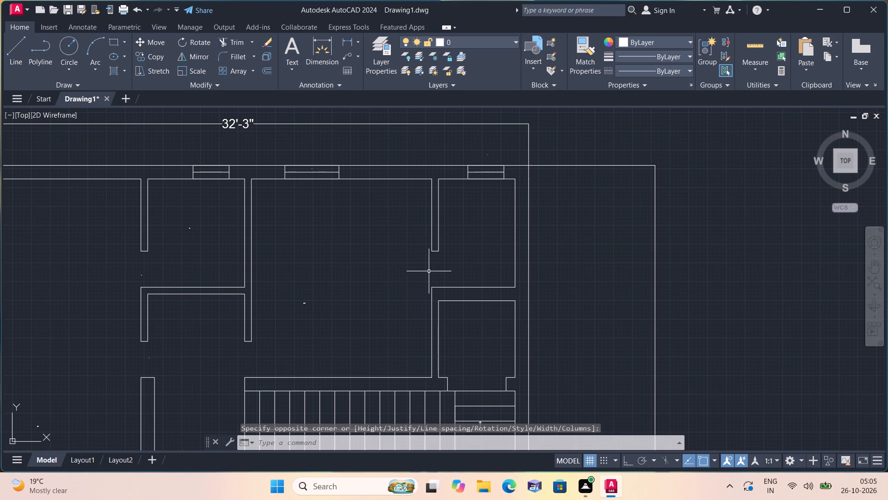
Add the multiline text label D1 in the door opening between the 10'X11' bedroom and the small upper-right room.
key(space)
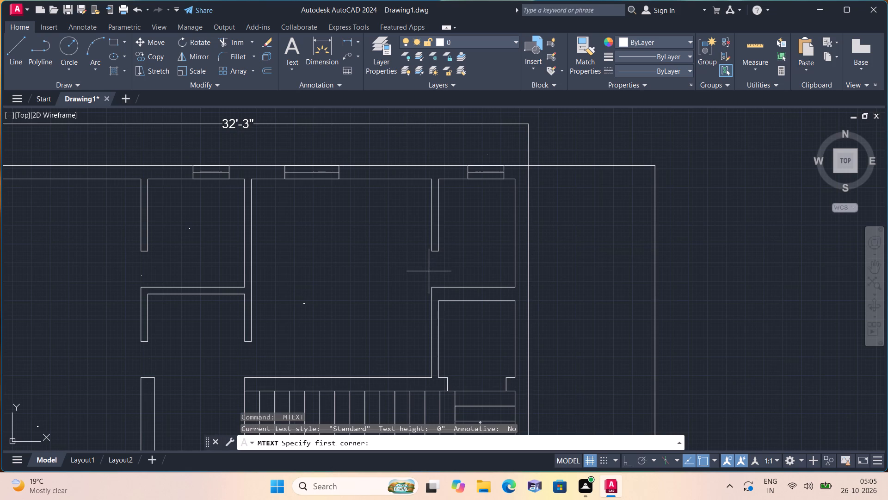
triple_click(437, 272)
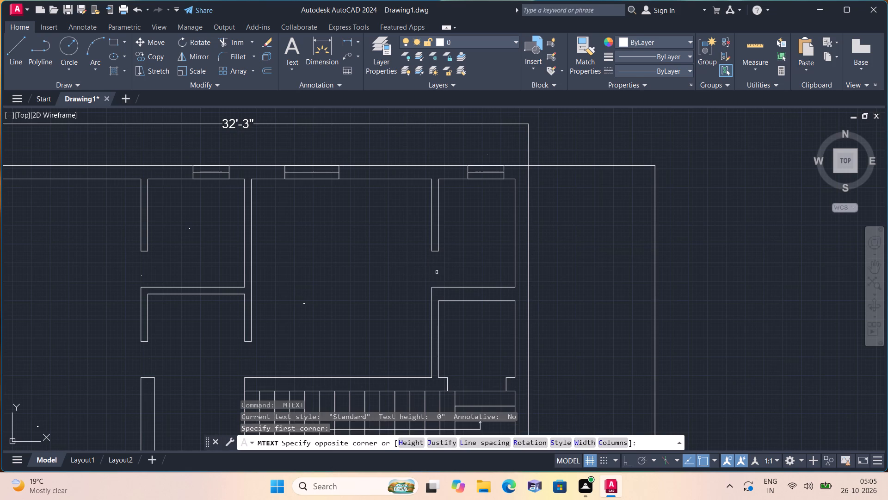
text(D1)
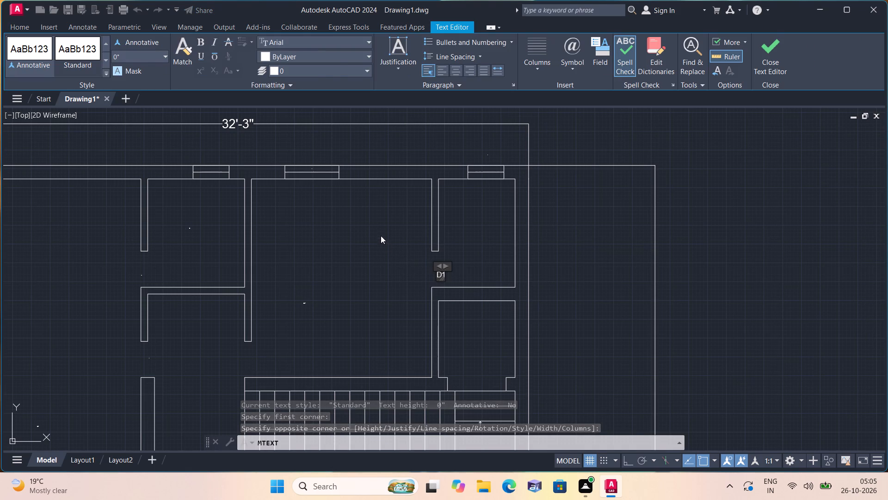
click(381, 236)
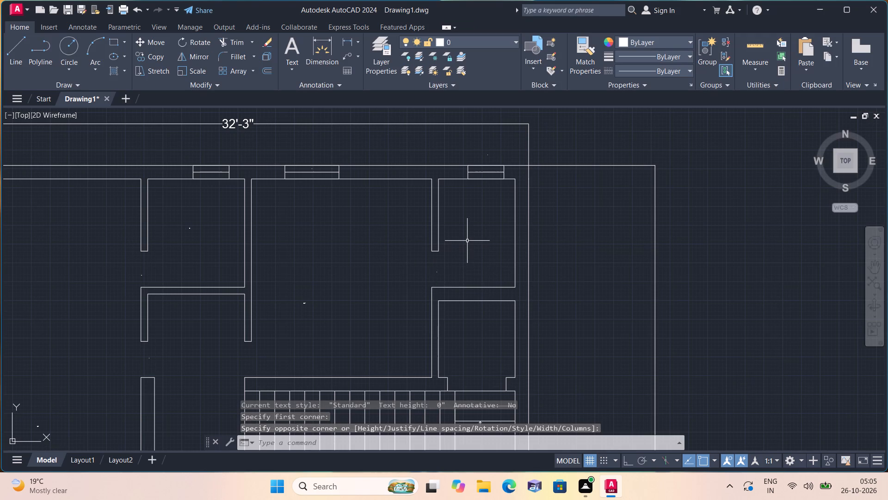
Add the multiline text label BATH with 6'X4'7.5" on a second line in the small upper-right room.
key(space)
triple_click(467, 241)
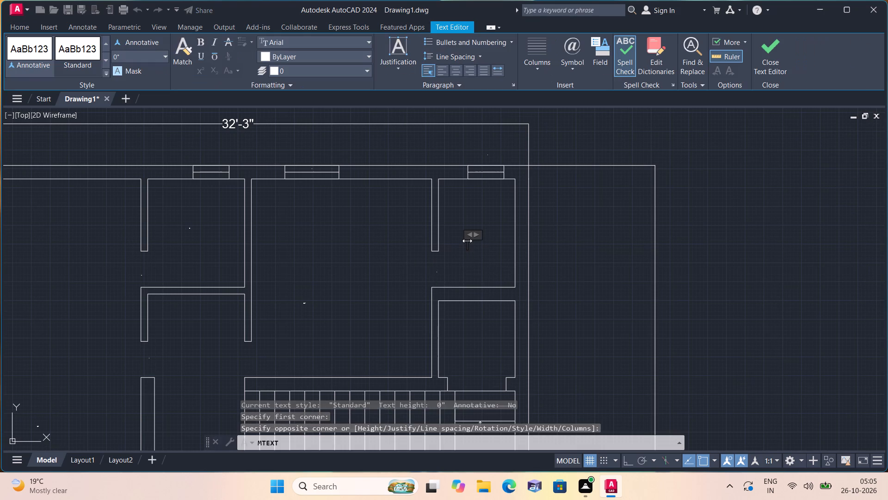
text(BATH)
key(Return)
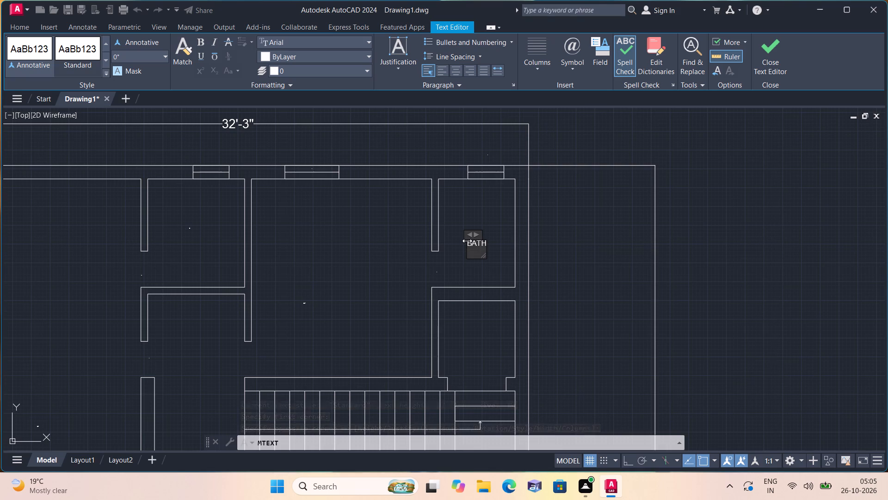
text(6')
key(x)
text(4')
text(7.5")
click(369, 261)
Add the multiline text label PUJA with 4'3""X4'7.5" on a second line in the small room above the staircase's right end.
middle_drag(364, 289, 294, 122)
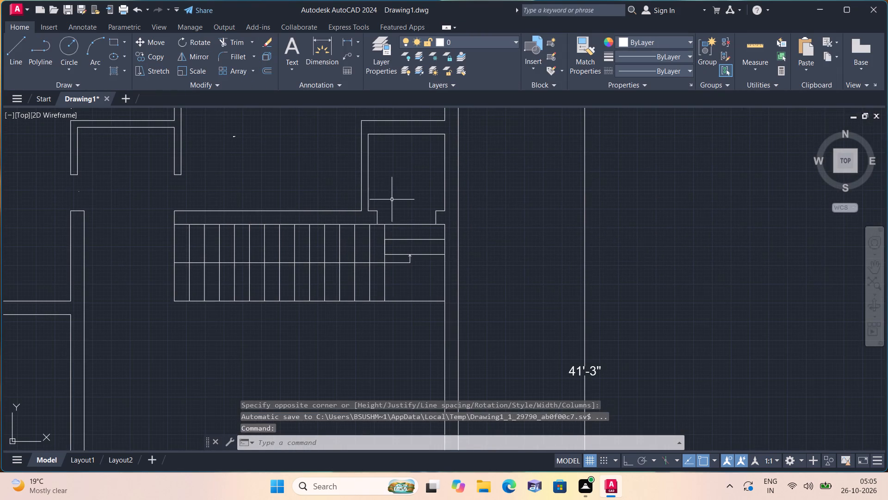
key(space)
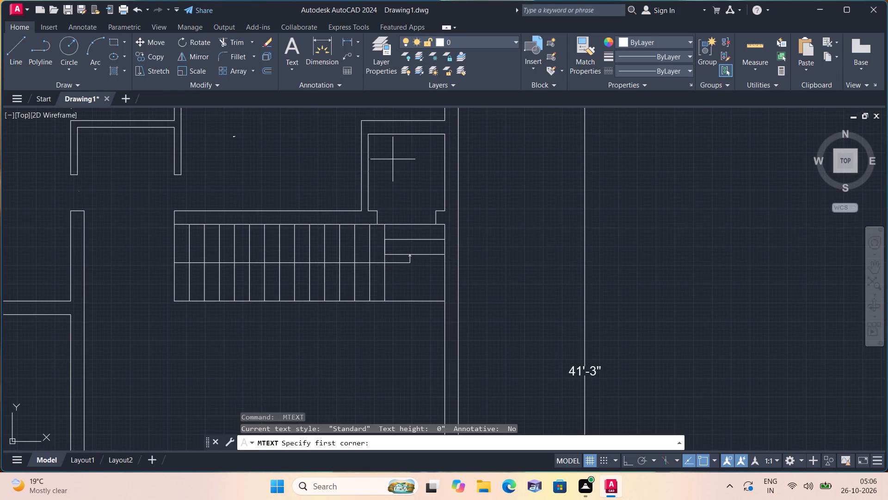
triple_click(393, 159)
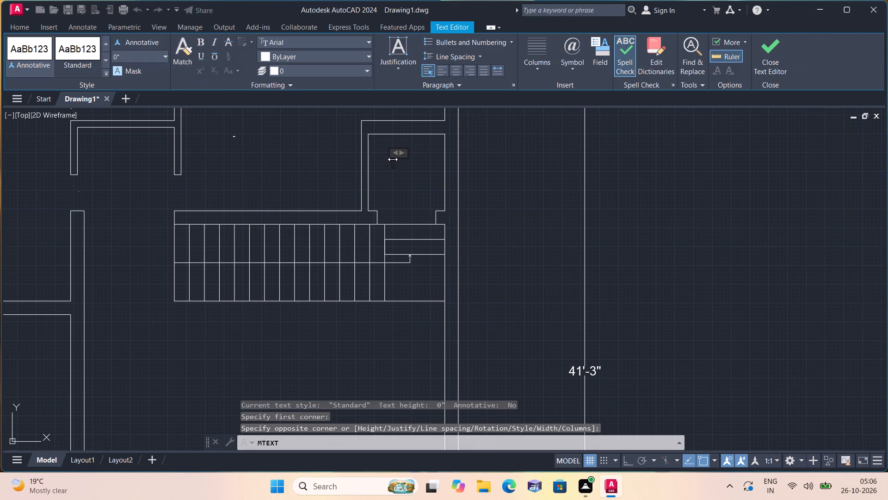
text(PUJA)
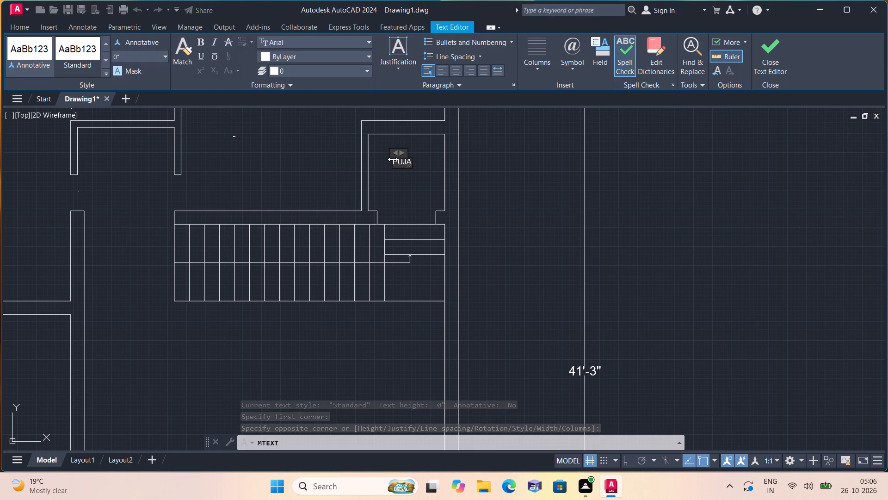
key(Return)
key(4)
key(apostrophe)
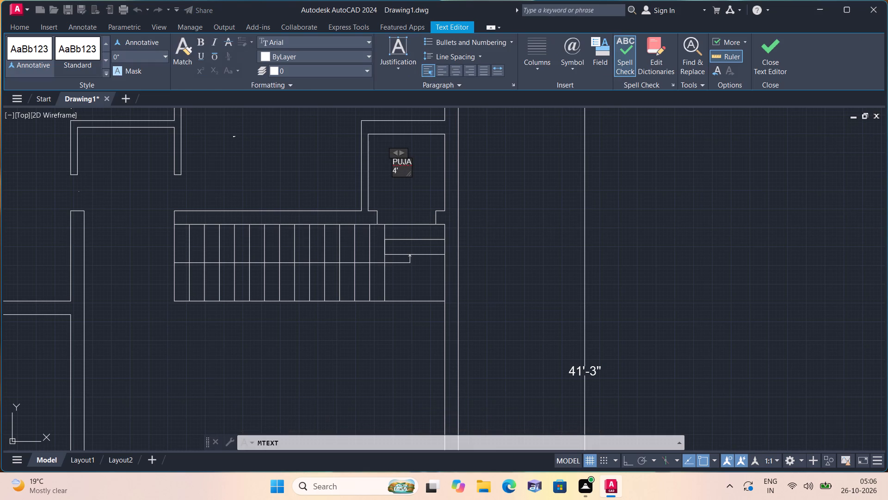
text(3"")
key(x)
text(4'7.5")
click(319, 158)
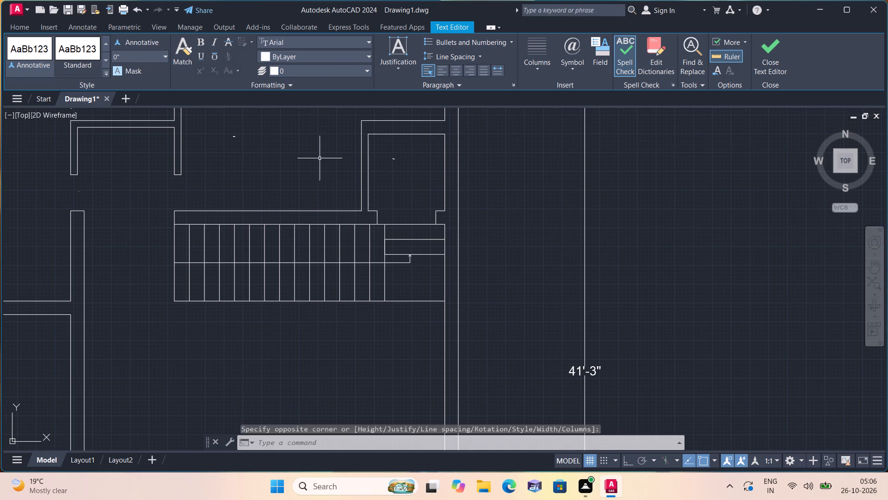
Add the multiline text label D1 in the door opening between the PUJA room and the staircase.
key(space)
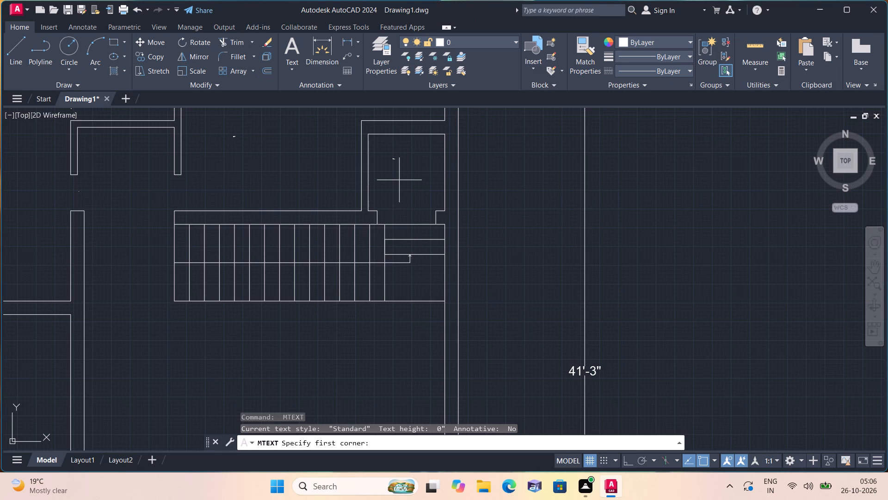
scroll(406, 197, up, 1)
triple_click(400, 234)
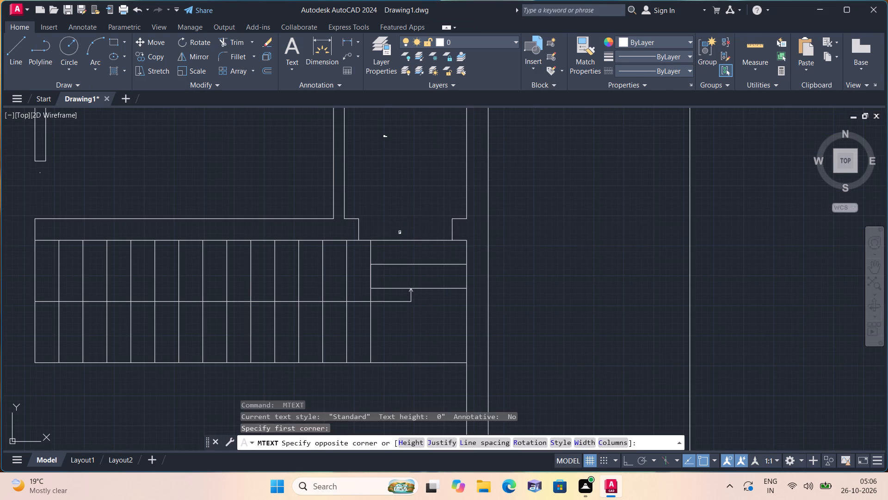
text(D1)
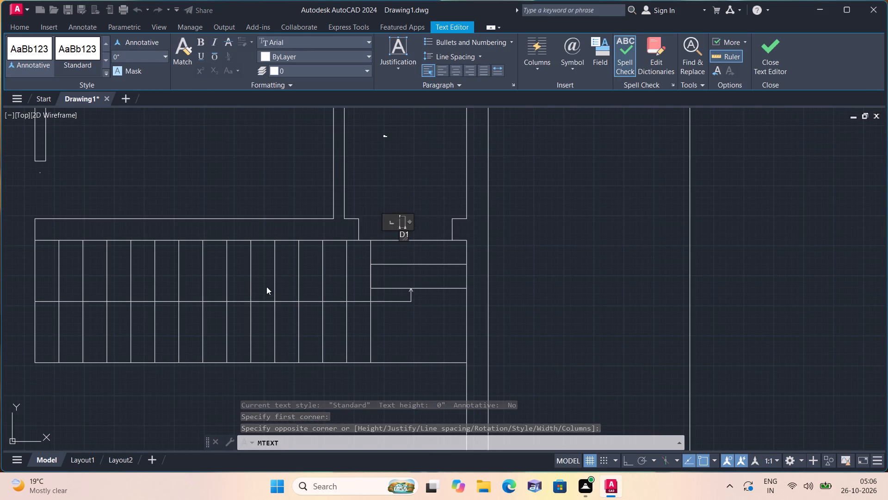
click(175, 381)
Add the multiline text label UP just outside the staircase's left end, at the start of the direction arrow line.
middle_drag(175, 382, 212, 345)
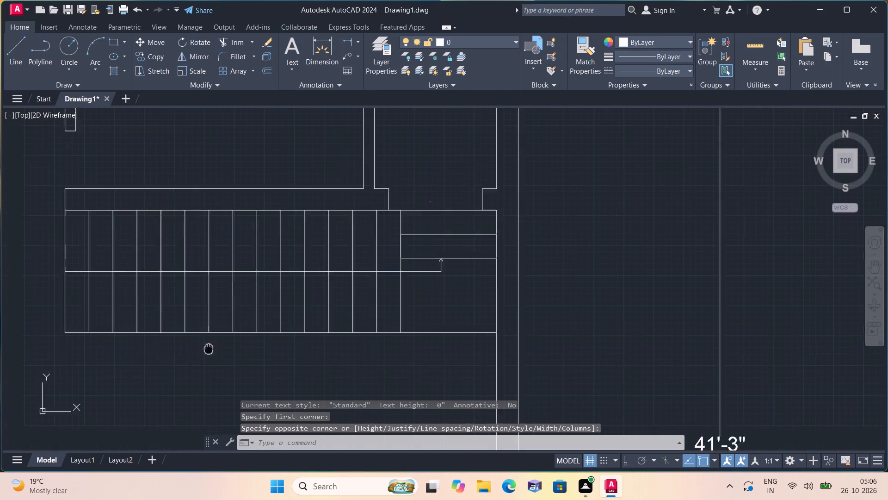
middle_drag(212, 345, 262, 295)
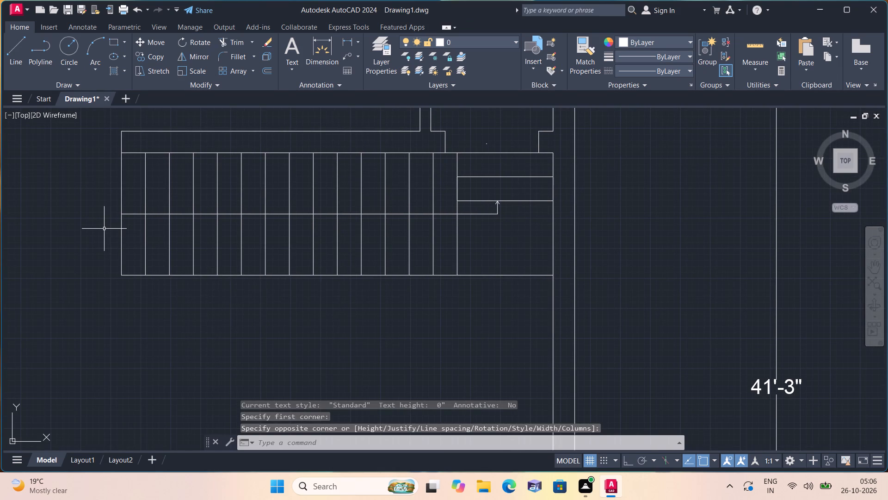
key(space)
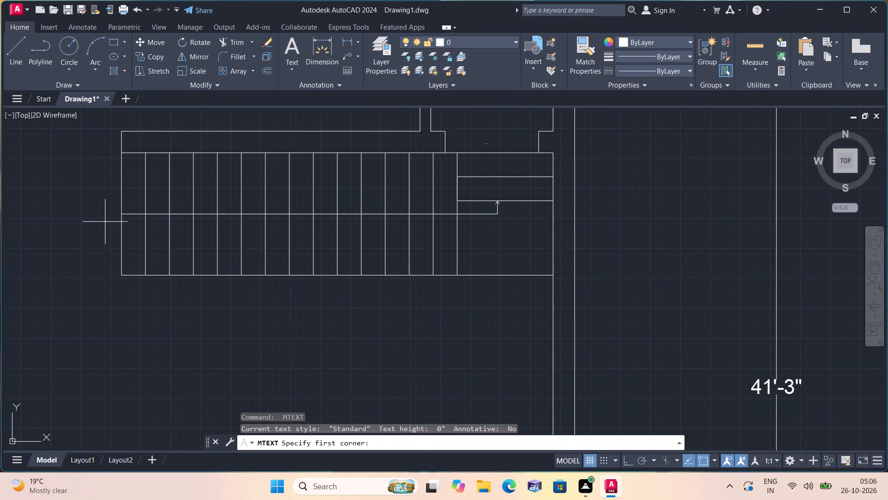
triple_click(107, 212)
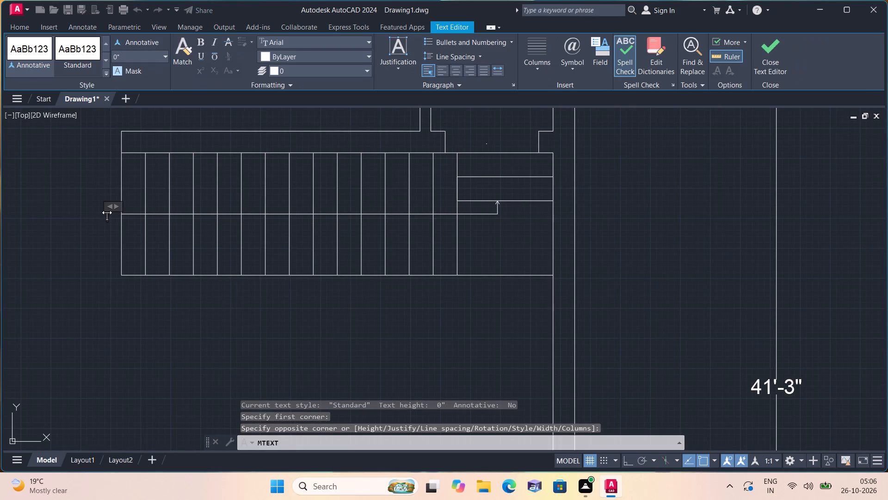
text(UP)
click(43, 250)
Add the multiline text label W at the window in the lower wall of the large space below the staircase.
scroll(118, 287, down, 1)
middle_drag(159, 298, 102, 204)
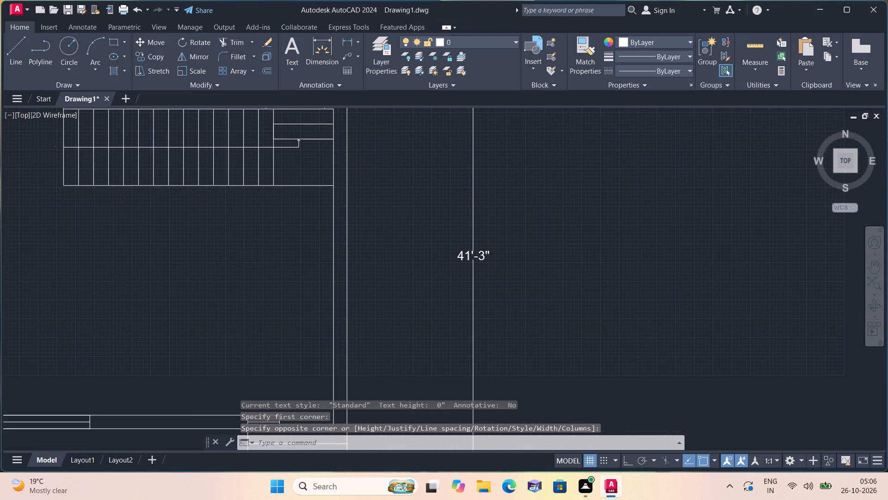
scroll(174, 204, down, 2)
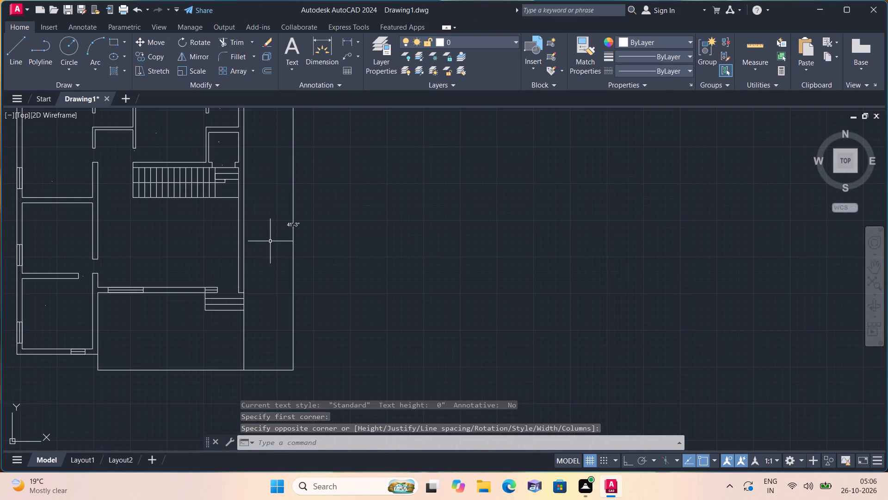
scroll(260, 229, down, 1)
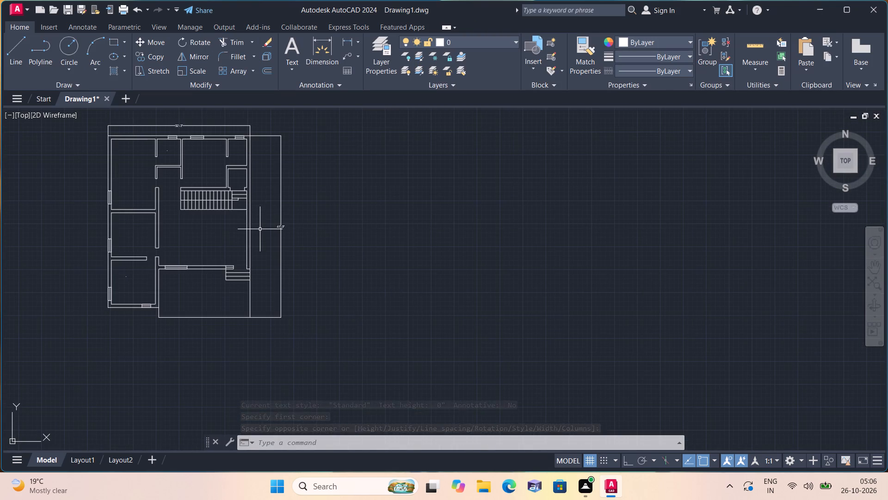
scroll(197, 239, up, 2)
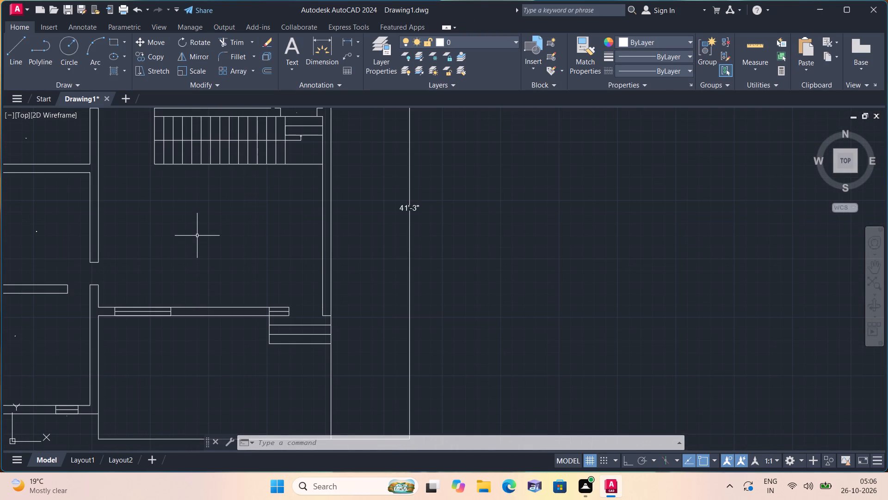
key(space)
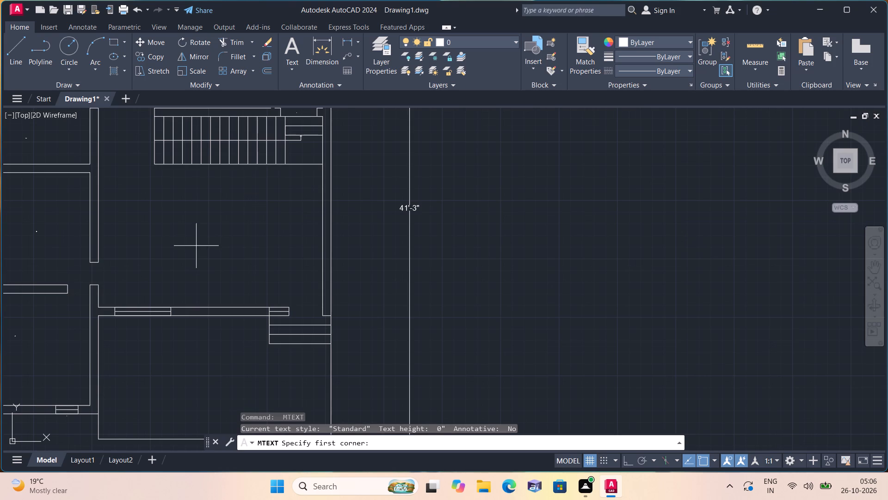
triple_click(137, 300)
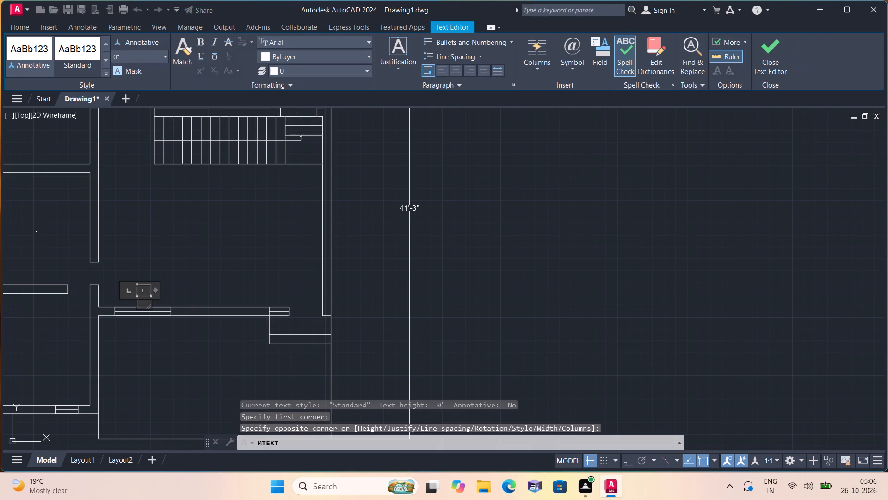
key(w)
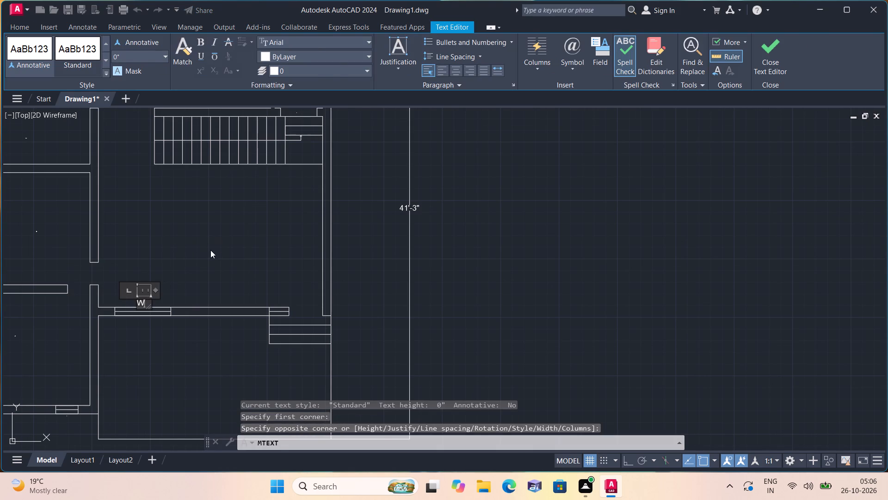
click(210, 250)
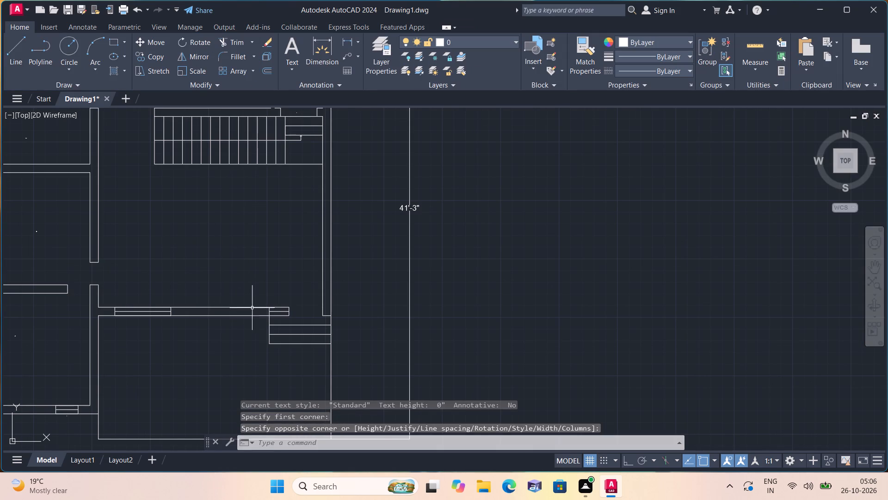
Add the multiline text label HALL with 17'X20' on a second line in the large space below the staircase.
key(space)
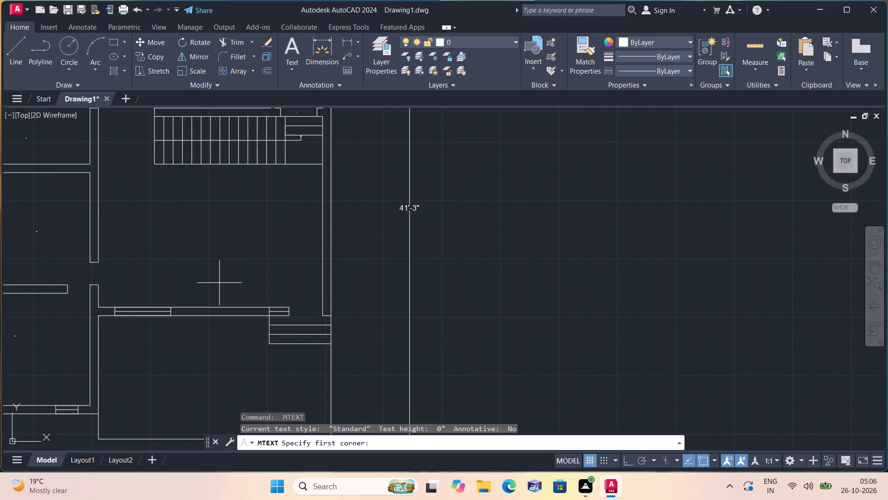
triple_click(225, 288)
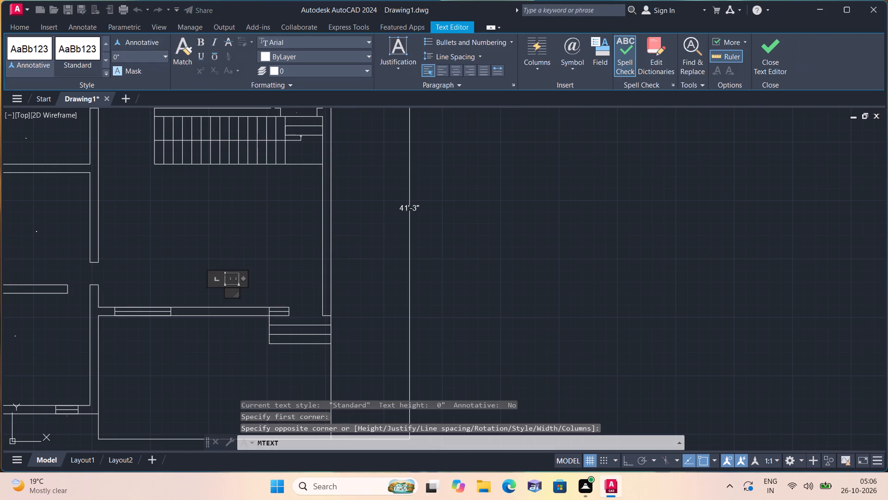
text(HA)
text(LL)
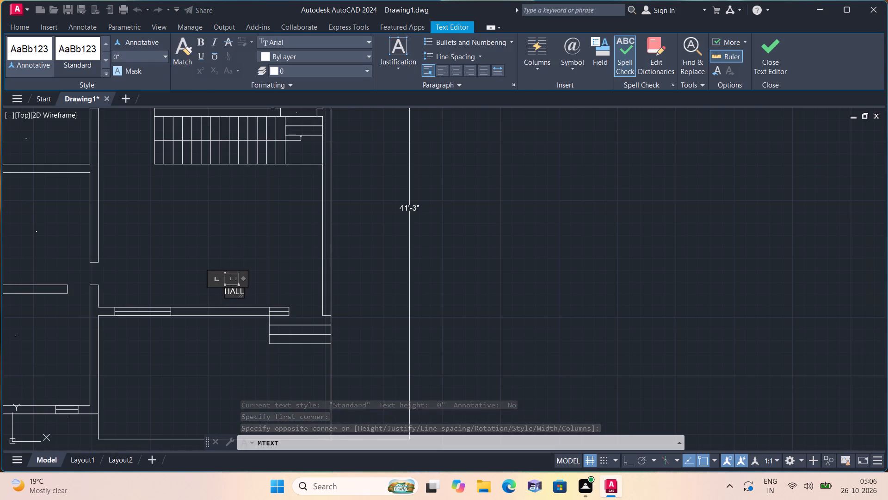
key(Return)
text(17'X20')
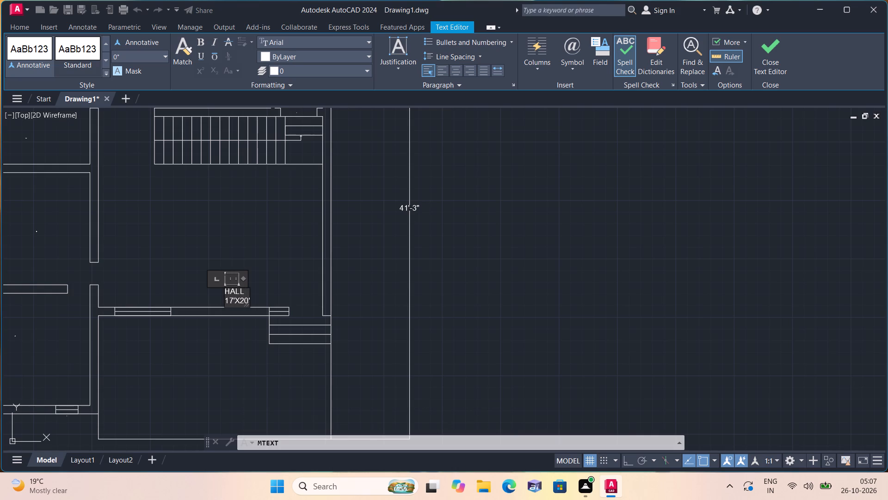
click(217, 257)
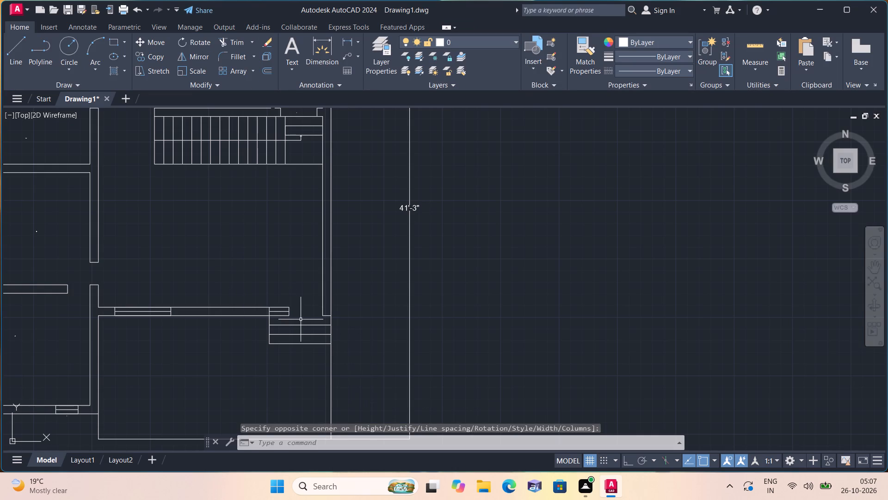
Add the multiline text label MD in the hall's entrance door opening, above the entrance steps.
key(space)
scroll(303, 321, up, 1)
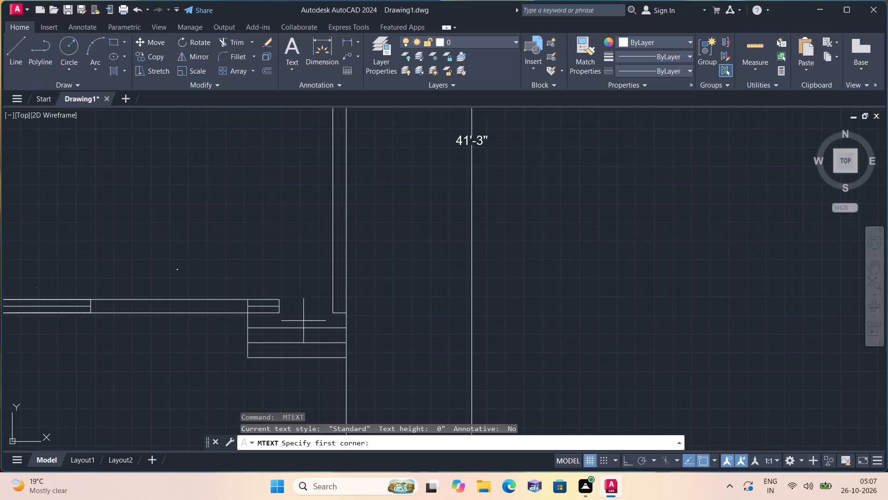
triple_click(296, 311)
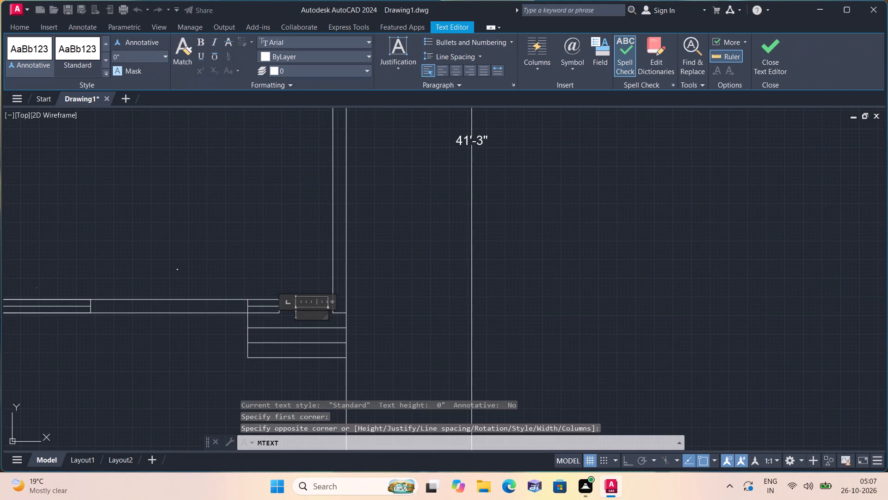
text(MD)
click(231, 255)
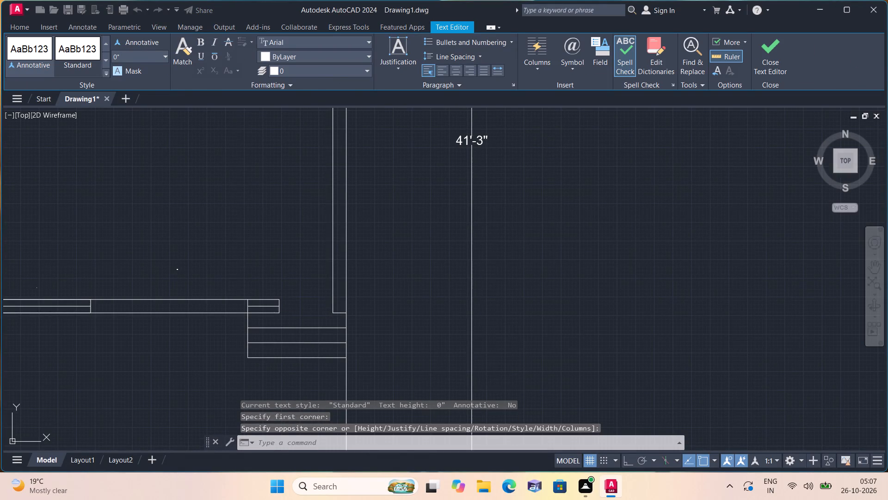
Add the multiline text label PORTICO with 11'X20'9" on a second line in the open space below the hall.
scroll(231, 256, down, 1)
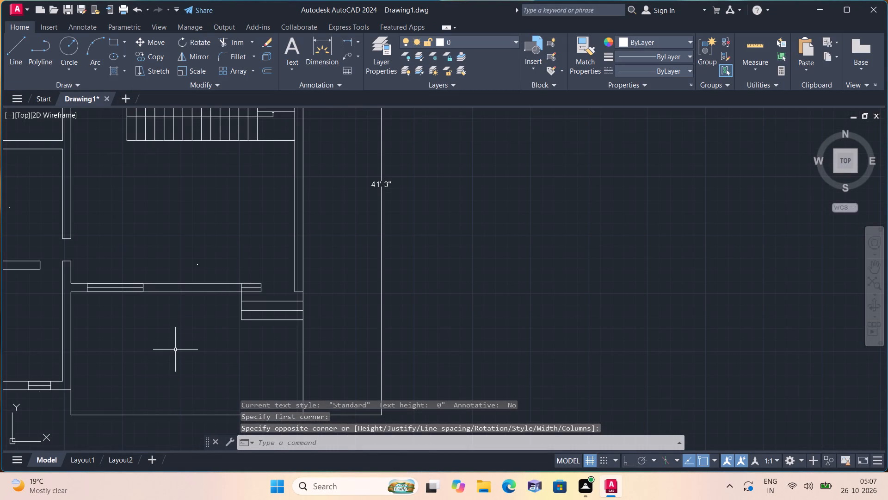
key(space)
triple_click(175, 350)
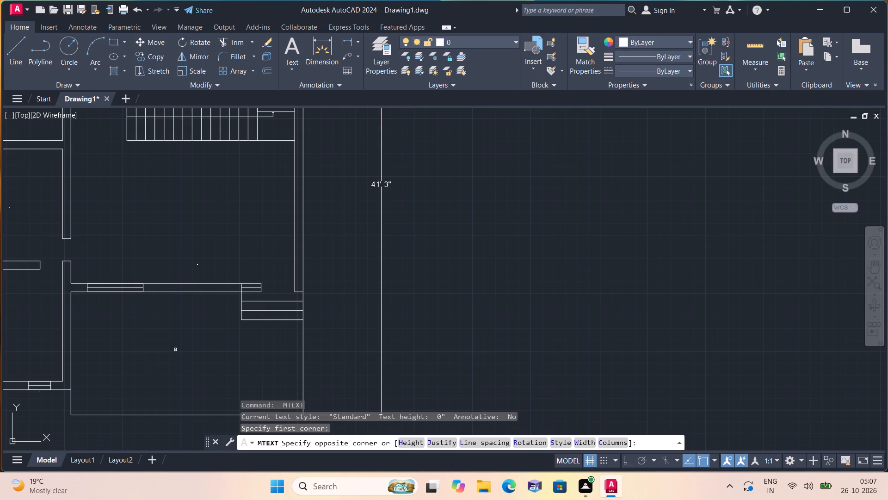
text(PO)
text(RTIO)
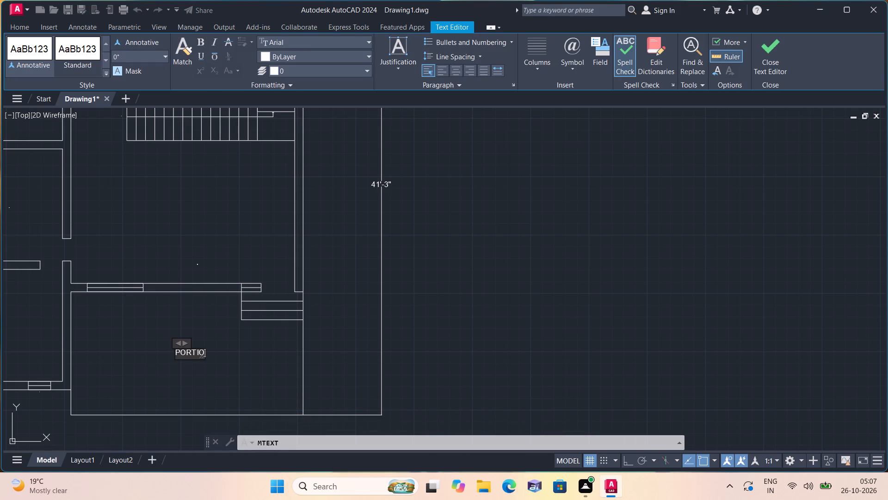
key(Return)
scroll(190, 353, up, 3)
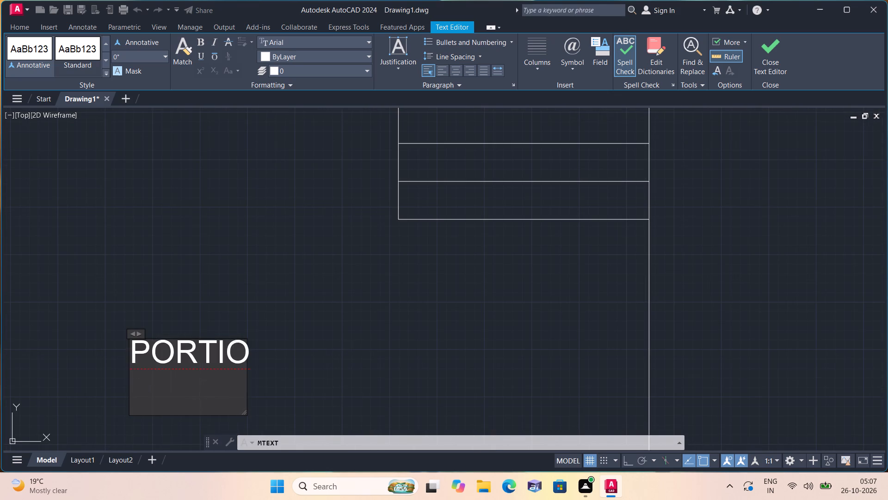
click(223, 348)
key(c)
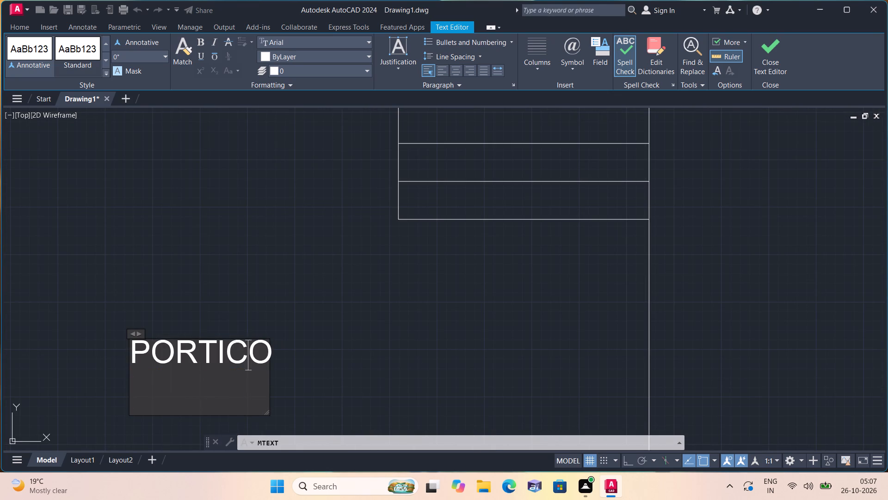
click(273, 346)
key(Return)
text(11'X)
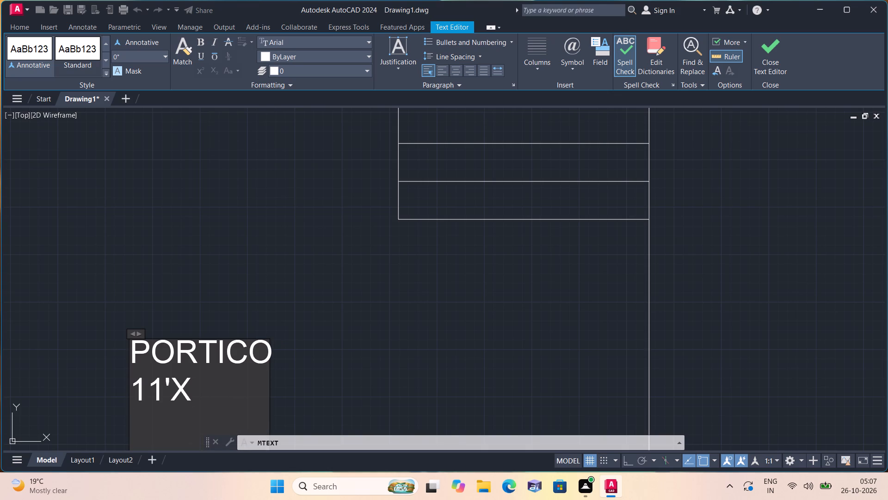
text(20'9")
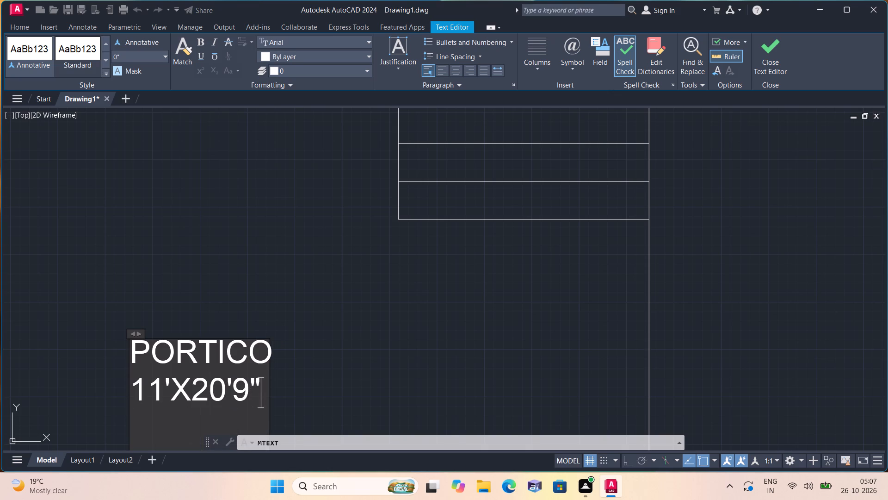
click(245, 258)
Add the multiline text label W just outside the hall's right exterior wall, level with the staircase's lower edge.
scroll(245, 258, down, 2)
middle_drag(227, 269, 199, 301)
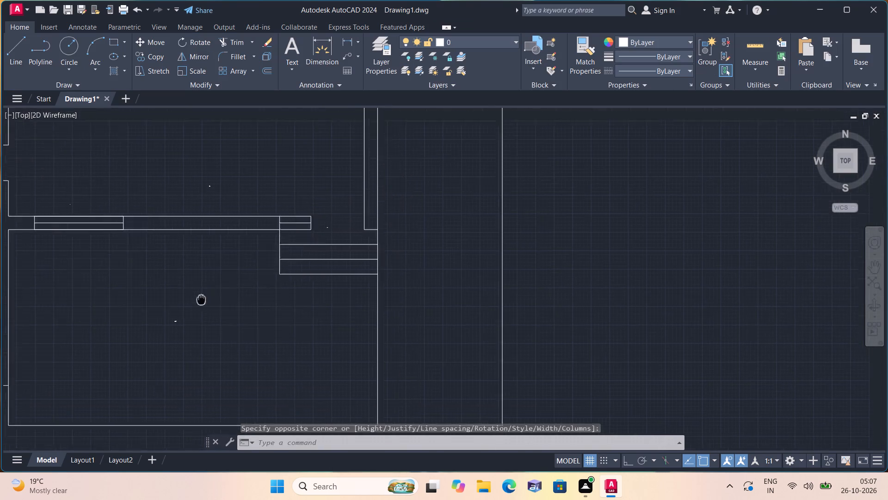
middle_drag(199, 301, 185, 373)
scroll(362, 258, down, 1)
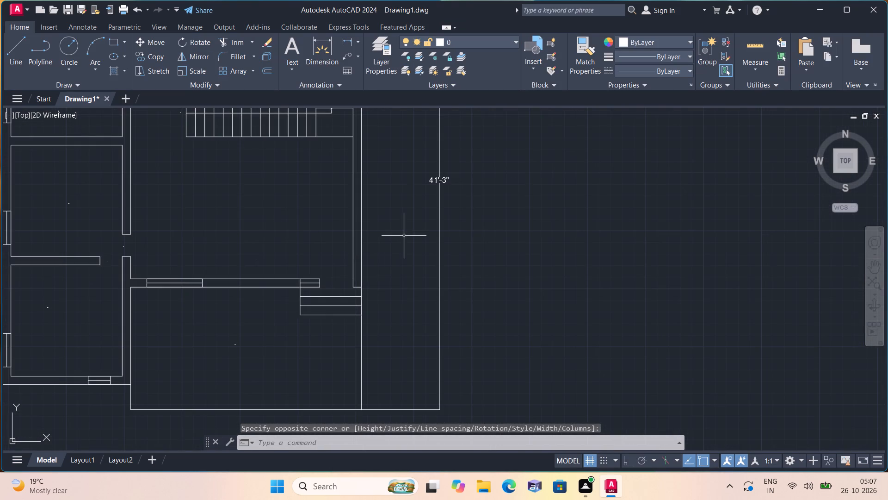
key(space)
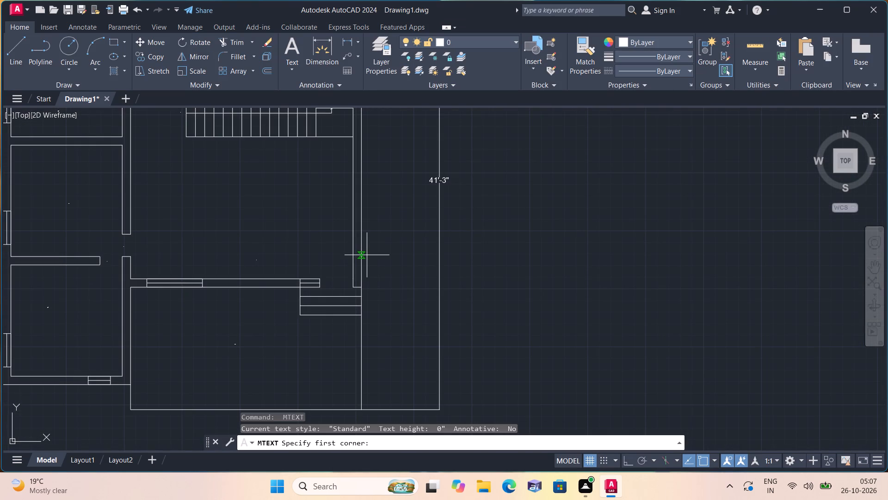
triple_click(371, 137)
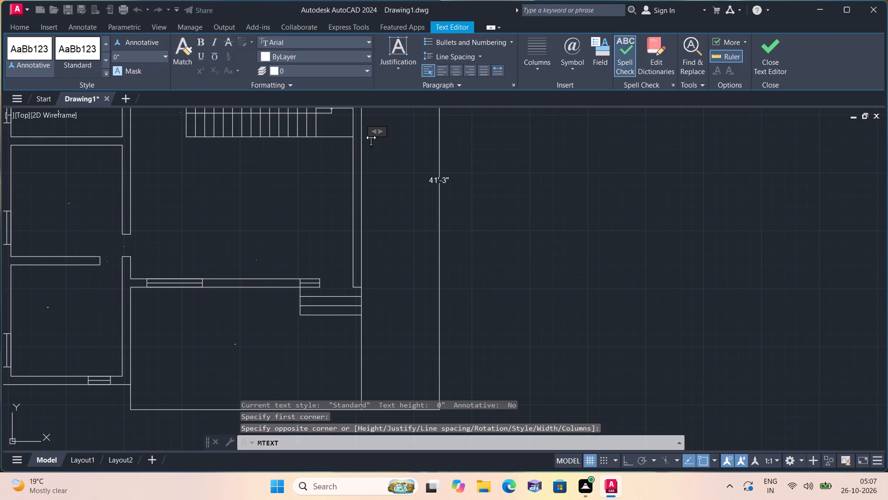
key(w)
click(381, 211)
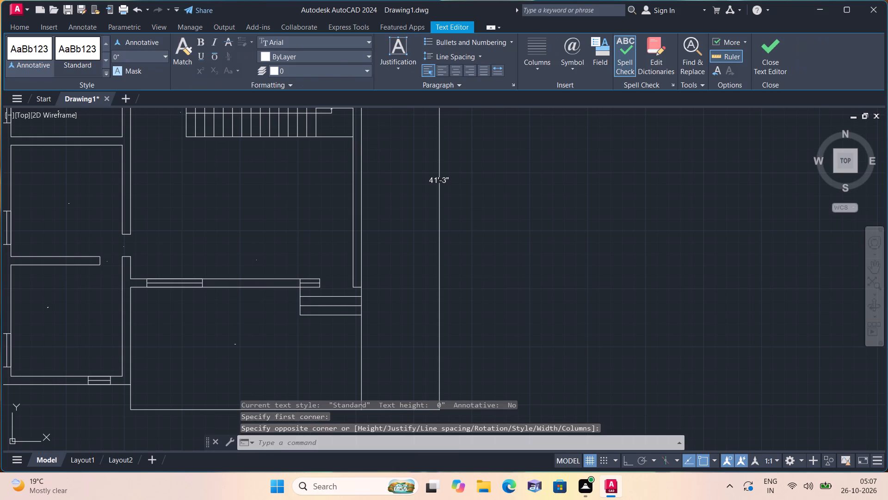
Add a second multiline text label W outside the hall's right exterior wall, near the wall's lower end.
key(space)
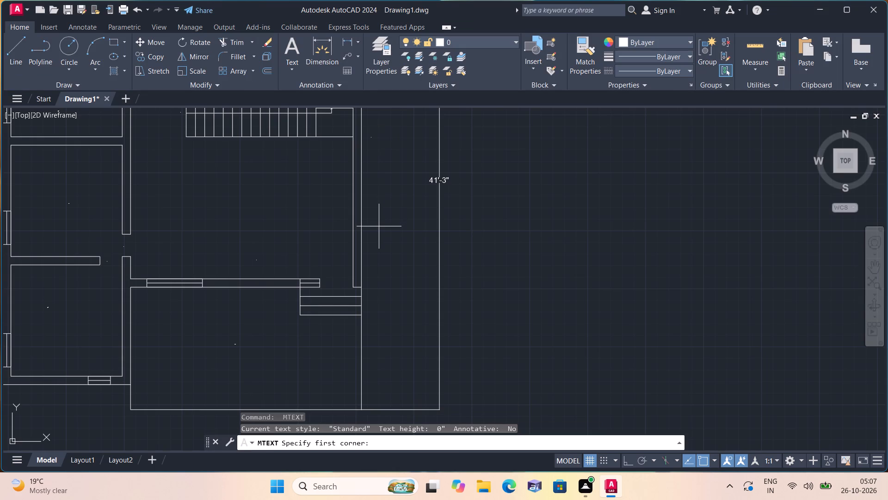
triple_click(370, 252)
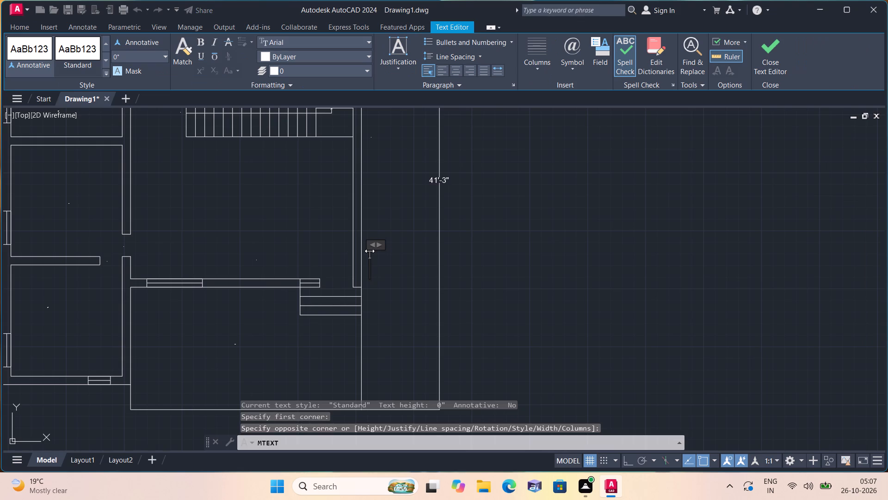
key(w)
click(217, 203)
Add the multiline text note AREA=1300SQFT below the floor plan, under the portico's left corner.
scroll(219, 212, down, 2)
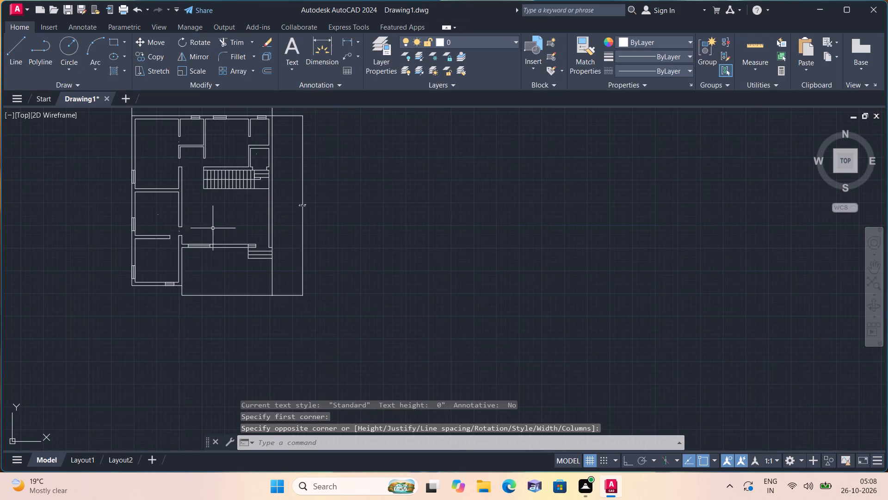
scroll(171, 323, up, 1)
key(space)
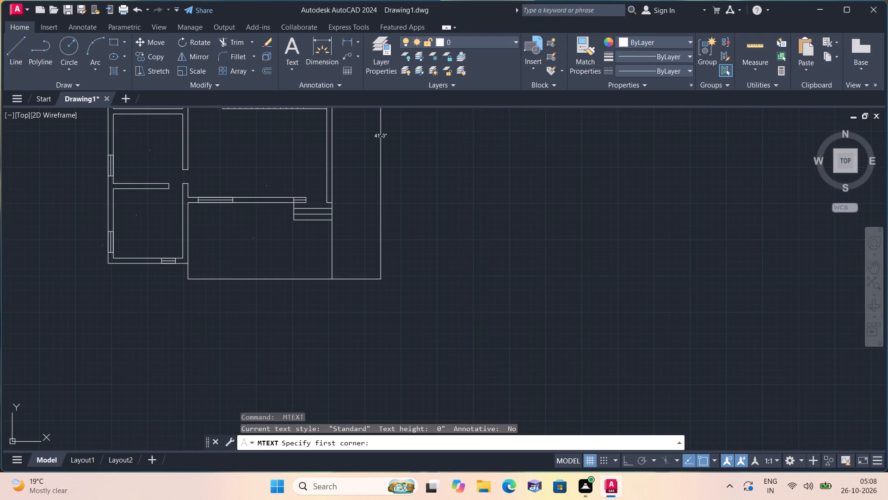
click(176, 315)
double_click(181, 311)
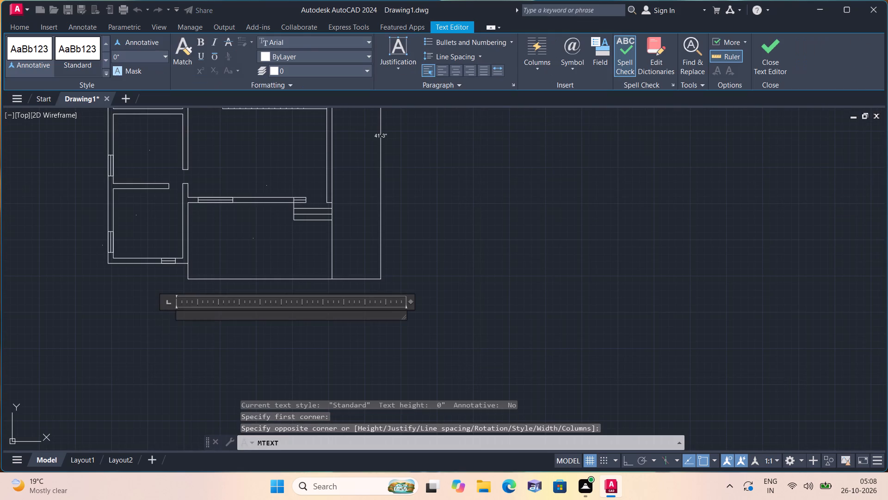
text(ARE)
key(a)
key(equal)
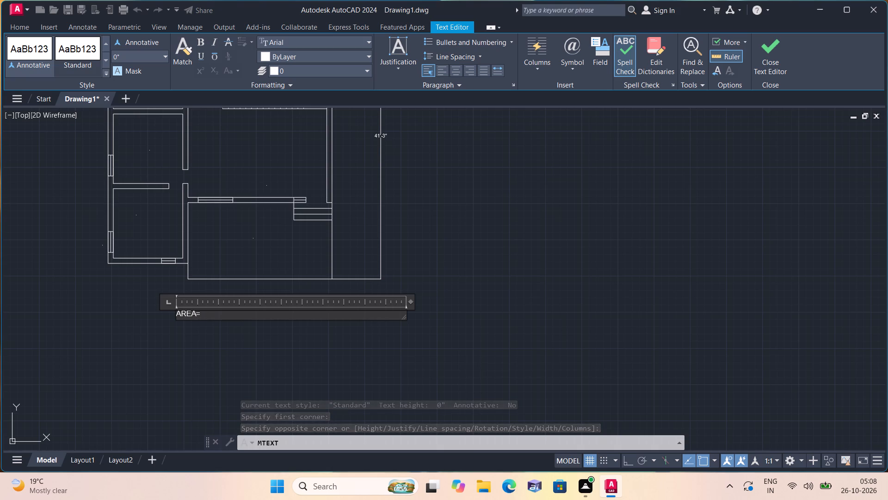
text(1300)
key(s)
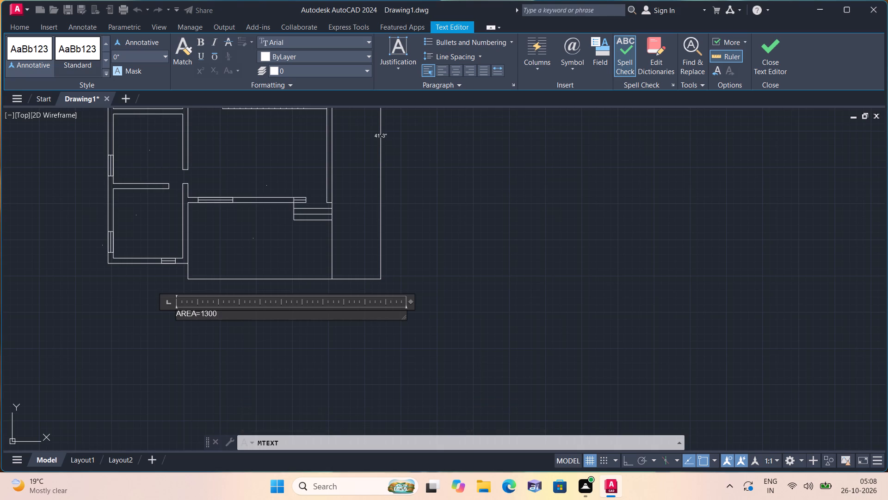
text(QFT)
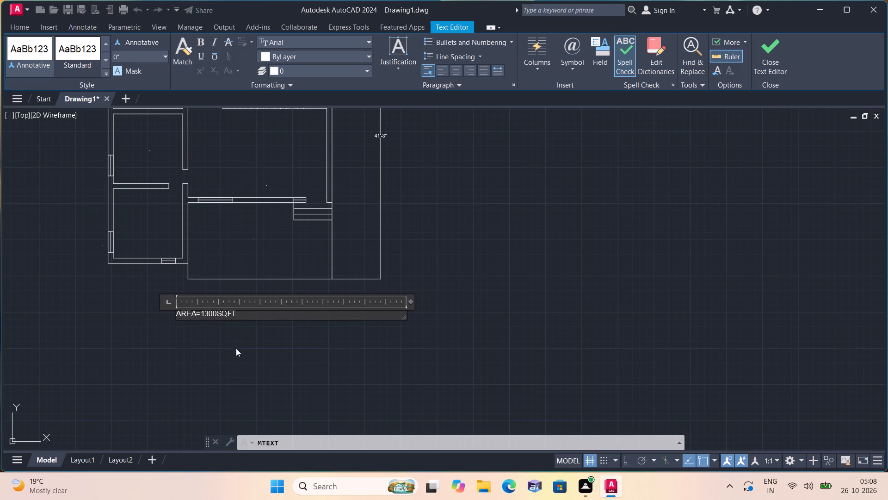
click(236, 348)
Select the area note and all similar multiline text, and set their text height to 6".
click(270, 355)
click(139, 286)
right_click(145, 303)
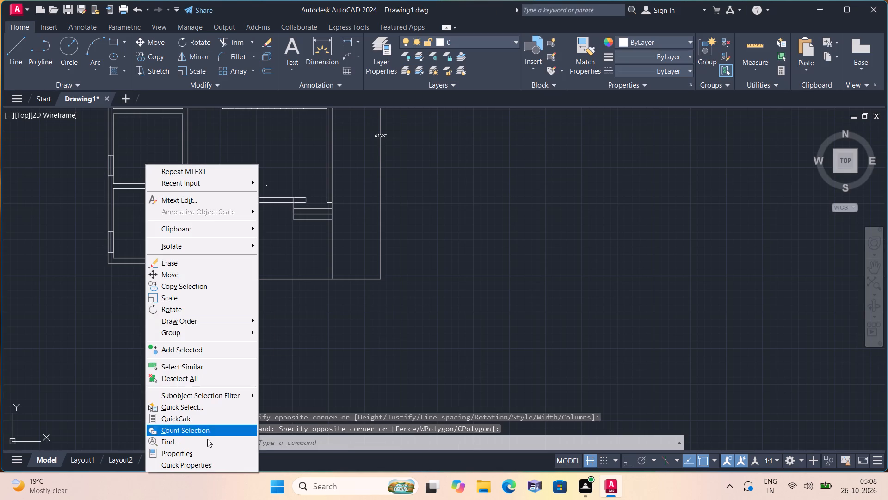
click(183, 369)
right_click(184, 369)
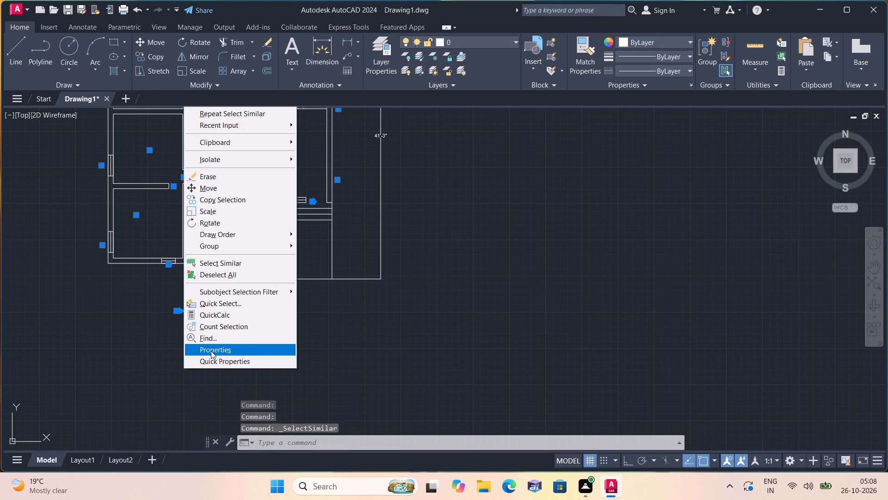
click(211, 350)
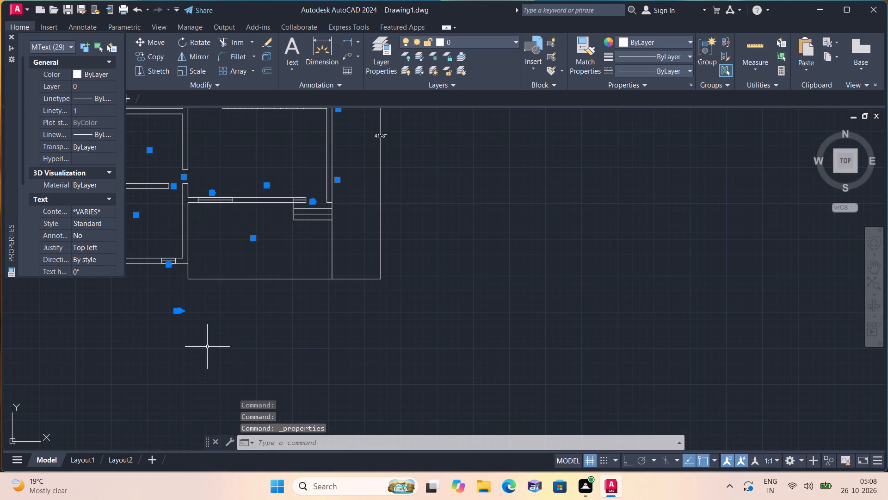
click(85, 272)
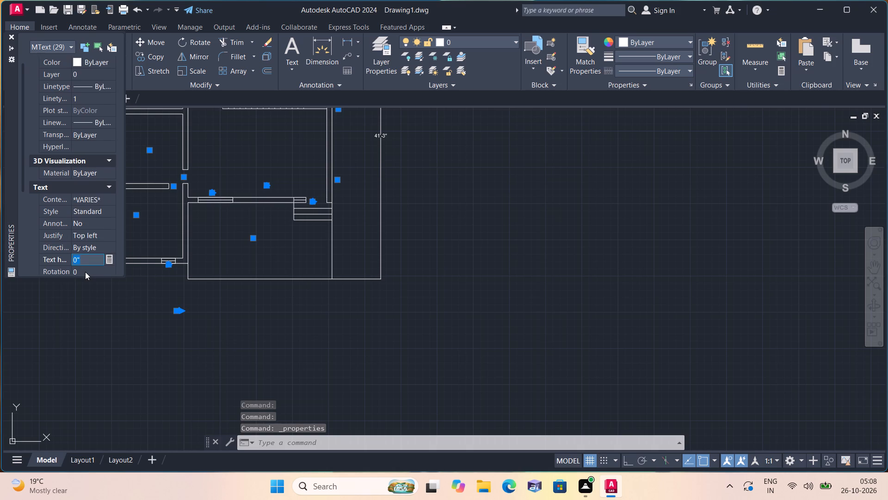
key(BackSpace)
text(6")
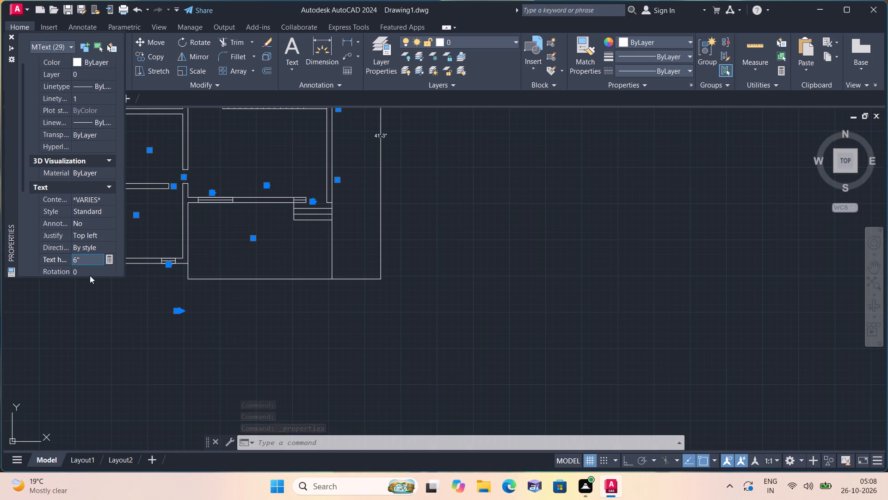
click(96, 317)
click(6, 38)
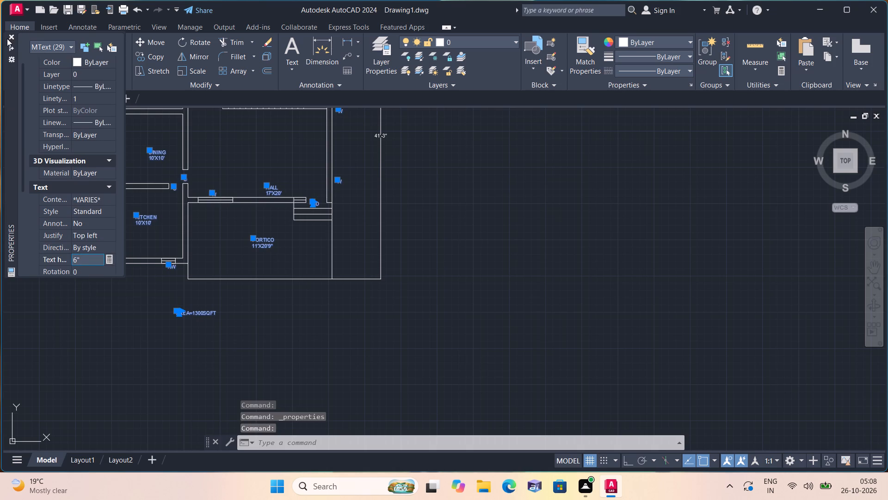
click(13, 37)
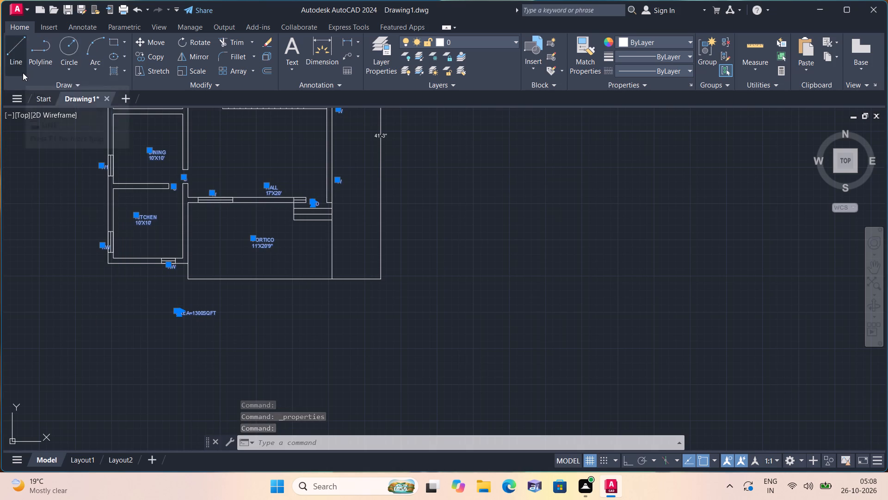
key(Escape)
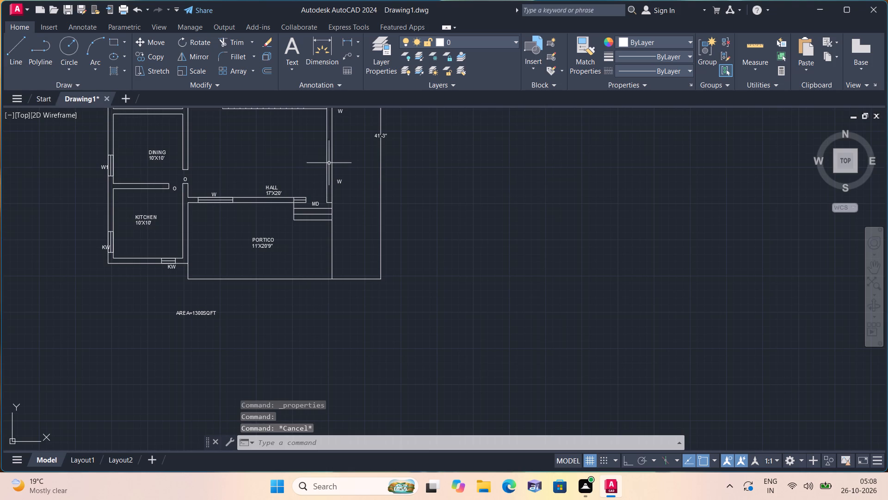
Draw a closed vertical rectangle of lines, 5' long and 9" wide, in the empty space right of the floor plan.
middle_drag(340, 170, 237, 247)
scroll(303, 163, down, 1)
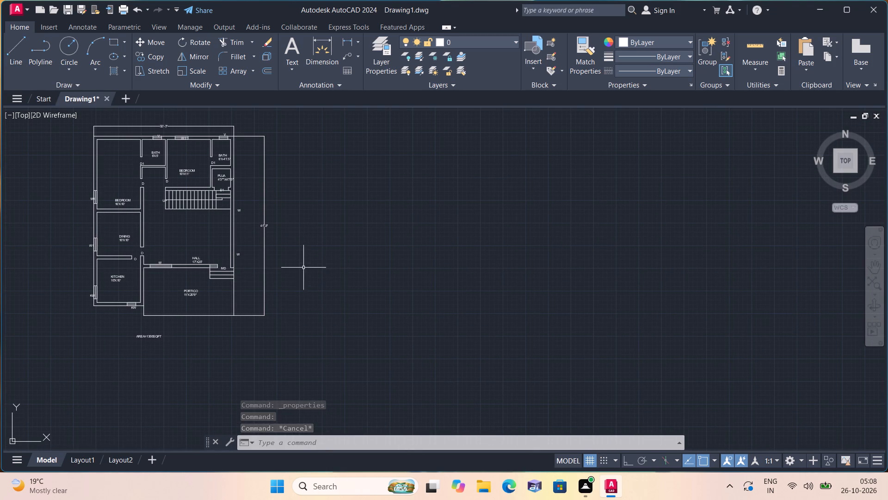
key(l)
key(space)
drag(329, 208, 335, 227)
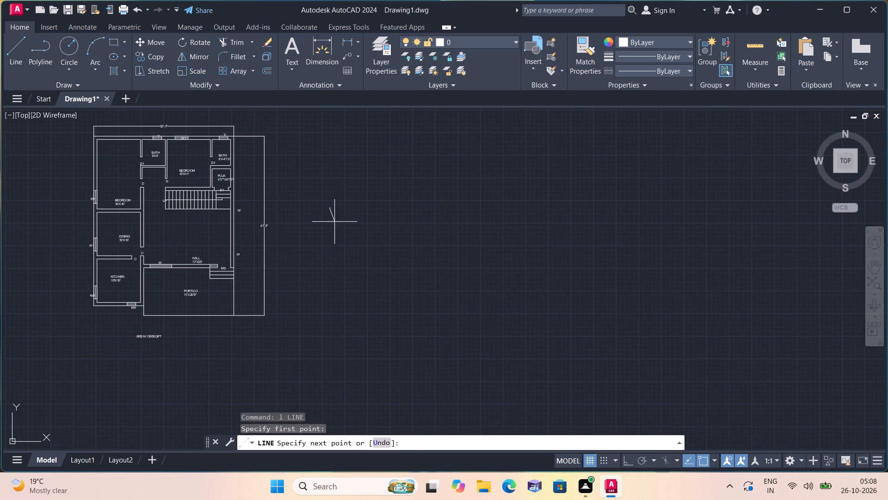
drag(335, 227, 333, 217)
key(F8)
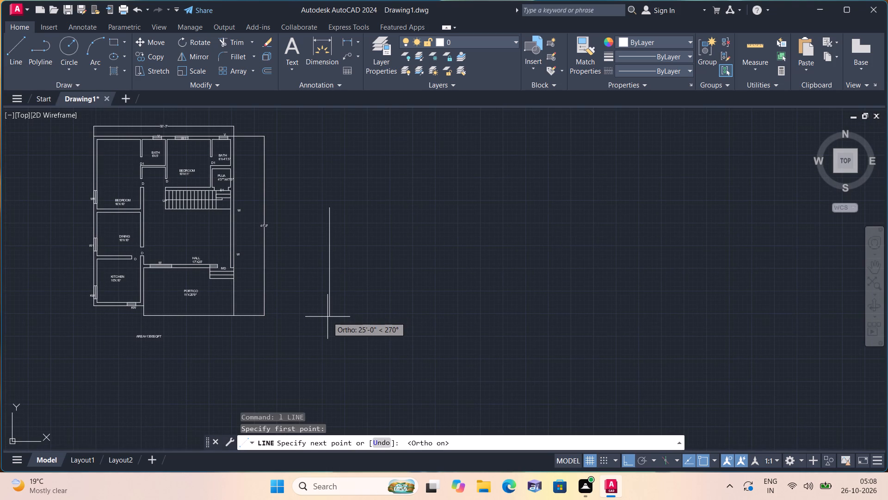
text(5')
key(space)
text(9")
key(space)
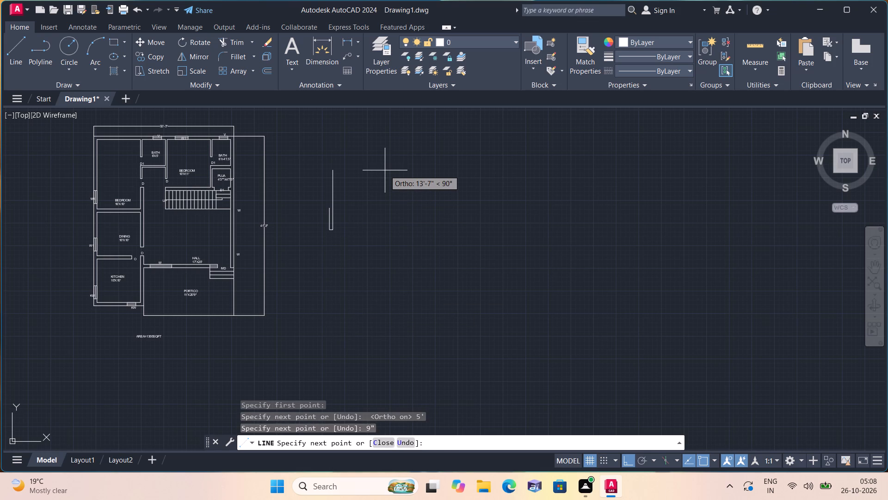
text(5')
key(space)
scroll(324, 231, up, 2)
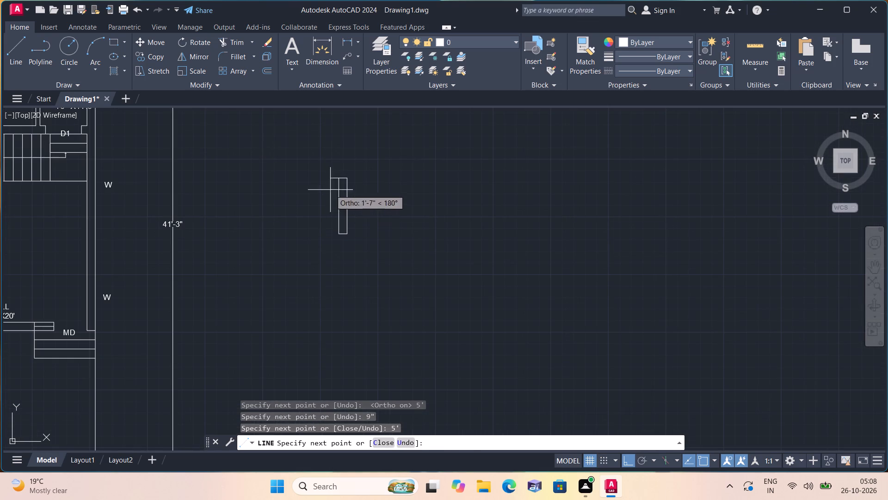
click(336, 179)
key(space)
Draw a vertical centre line through the rectangle between the midpoints of its short edges to complete the window symbol.
scroll(345, 193, up, 2)
key(space)
click(338, 160)
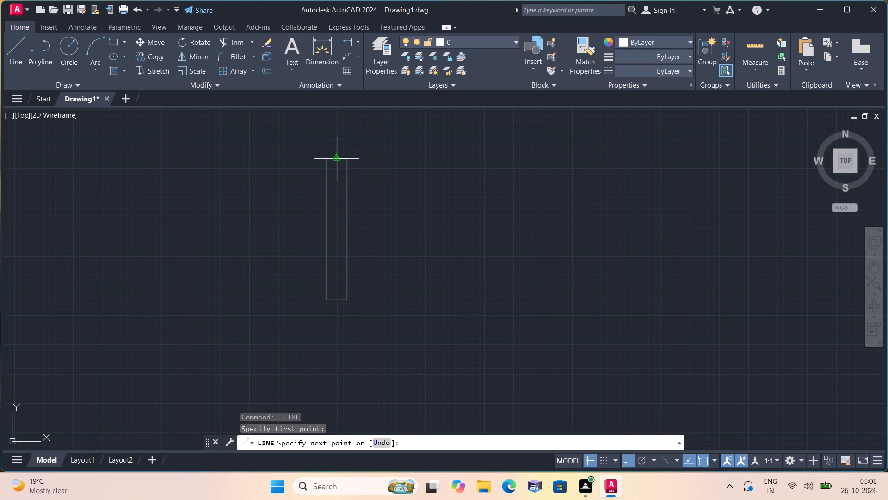
click(335, 295)
key(space)
scroll(337, 305, down, 1)
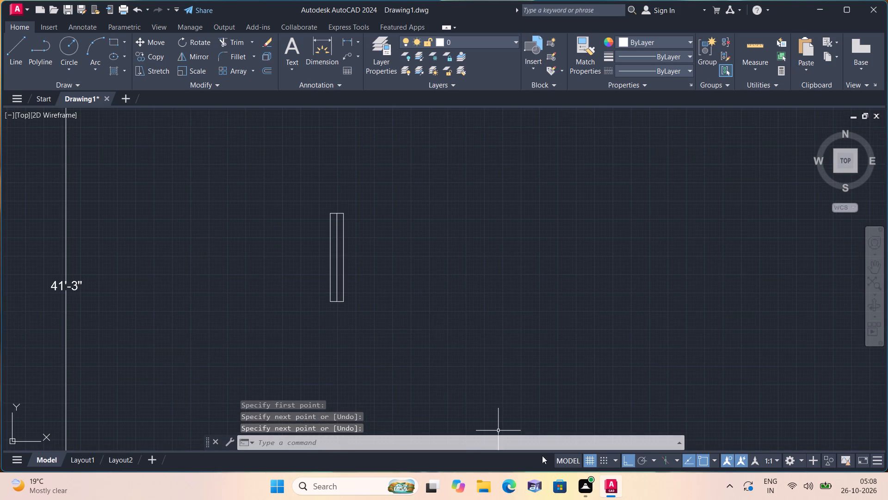
With Ortho off, copy the window symbol by its left edge midpoint into the hall's right exterior wall beside the lower W label.
click(630, 458)
drag(581, 457, 554, 421)
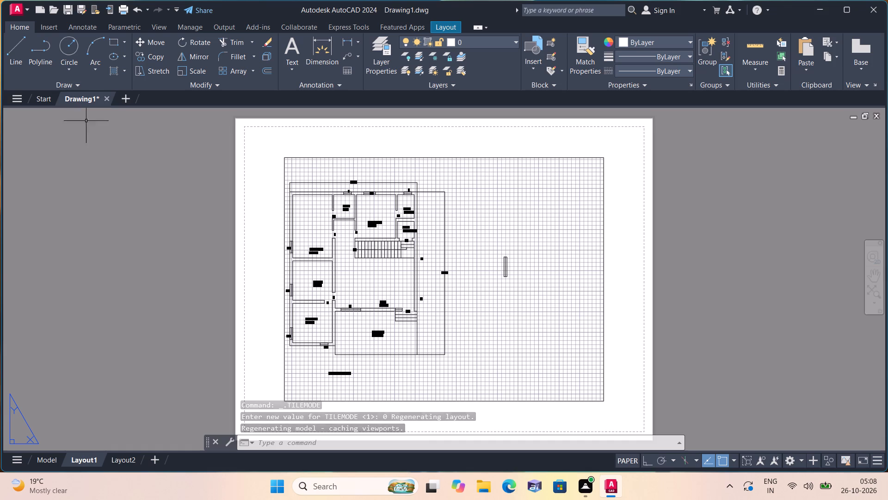
click(44, 456)
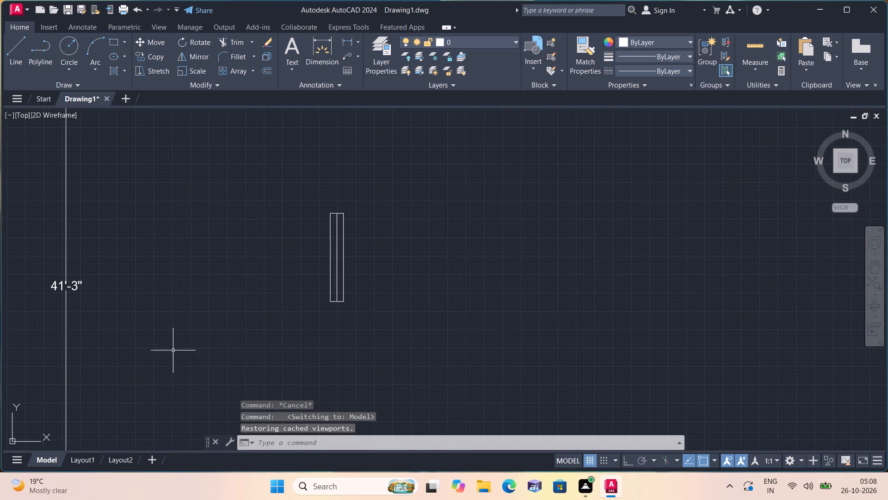
scroll(232, 273, down, 1)
drag(265, 211, 317, 291)
click(369, 349)
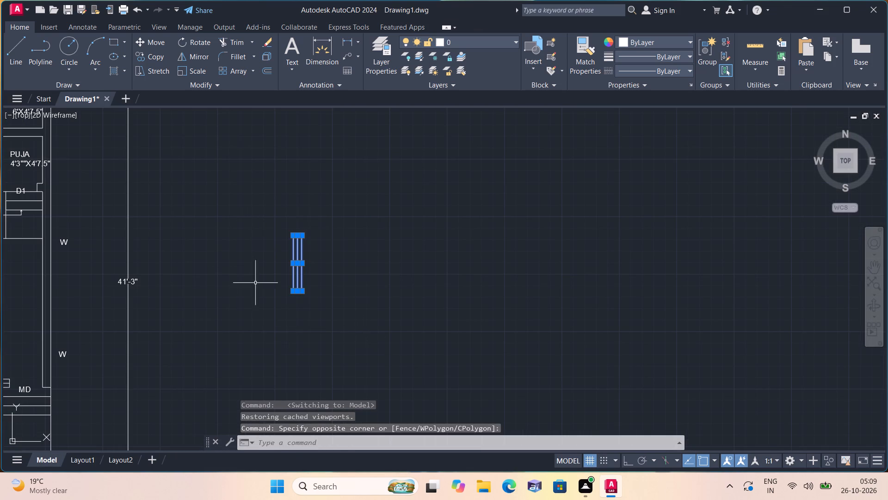
click(150, 53)
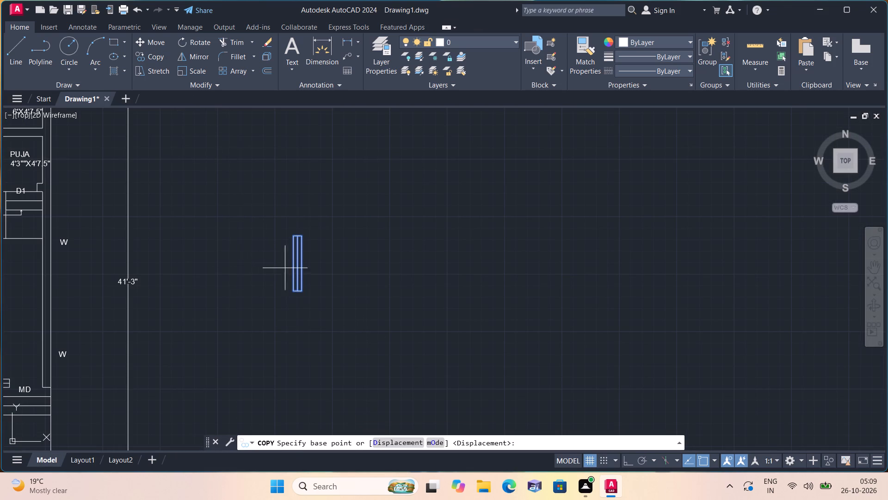
click(292, 264)
scroll(189, 304, down, 1)
middle_drag(185, 302, 203, 274)
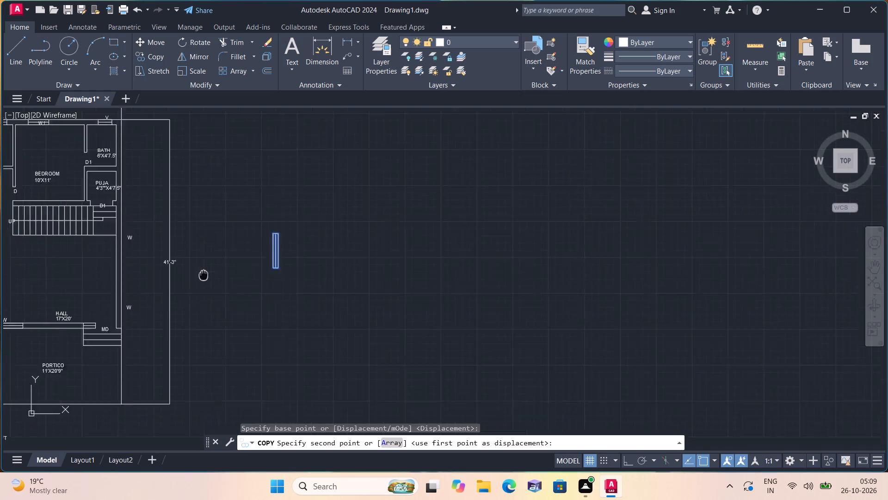
middle_drag(203, 274, 265, 245)
scroll(170, 278, up, 3)
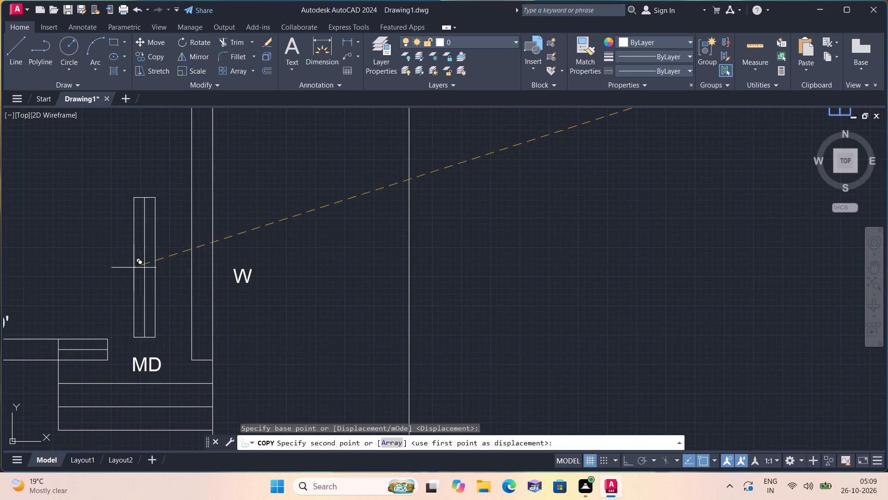
click(191, 260)
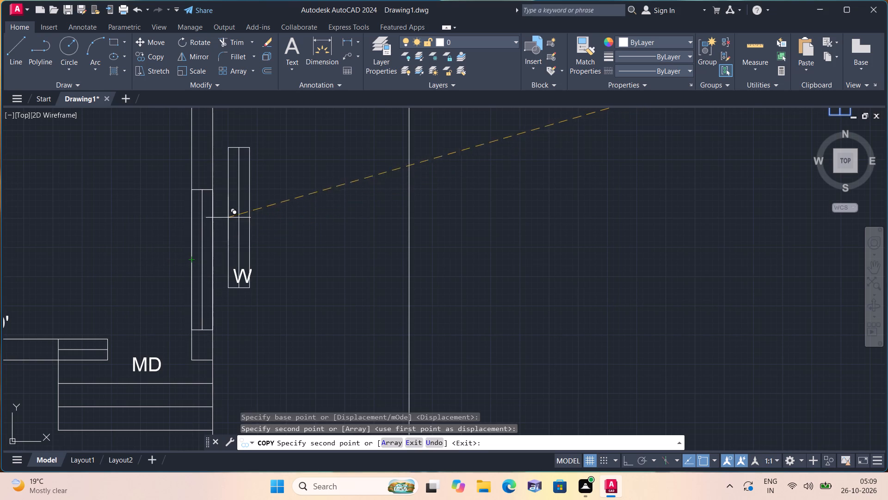
Place a second copy of the window symbol in the hall's right exterior wall beside the upper W label.
middle_drag(230, 216, 270, 321)
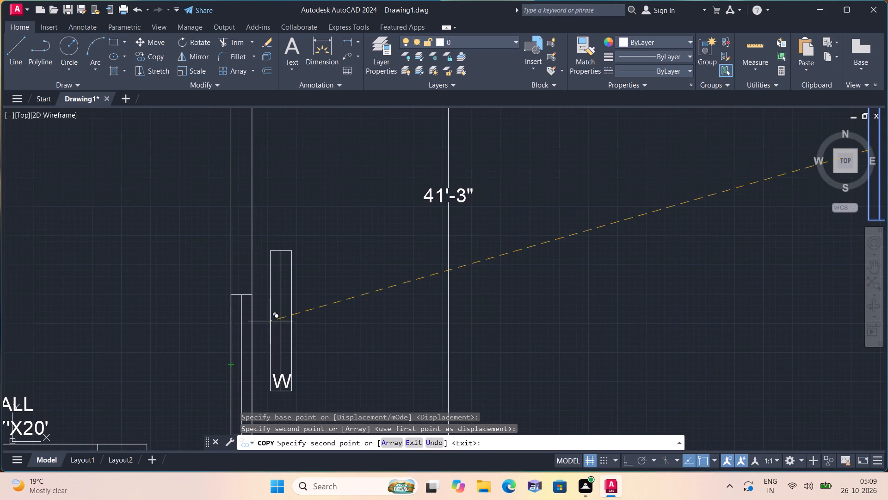
scroll(272, 316, down, 1)
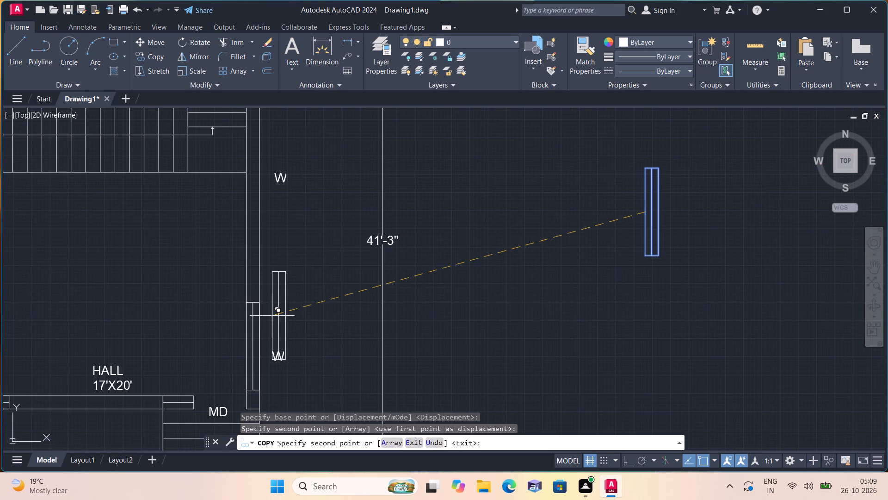
middle_drag(248, 221, 233, 293)
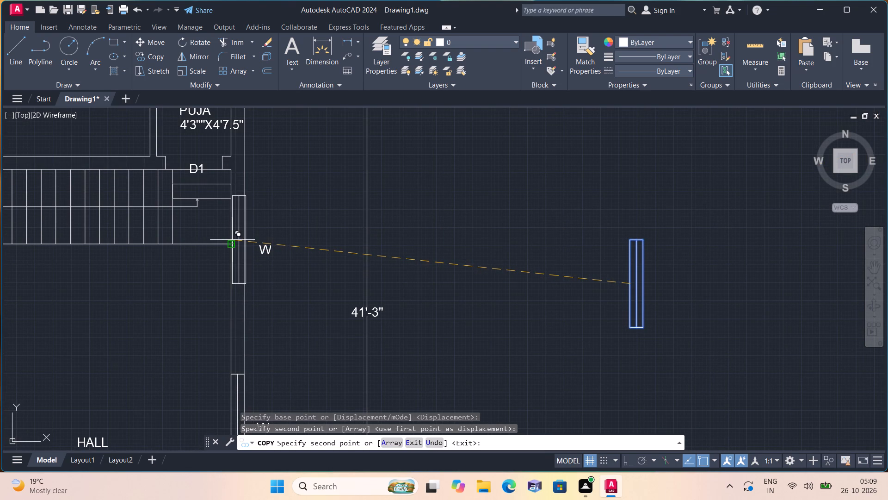
scroll(232, 240, up, 1)
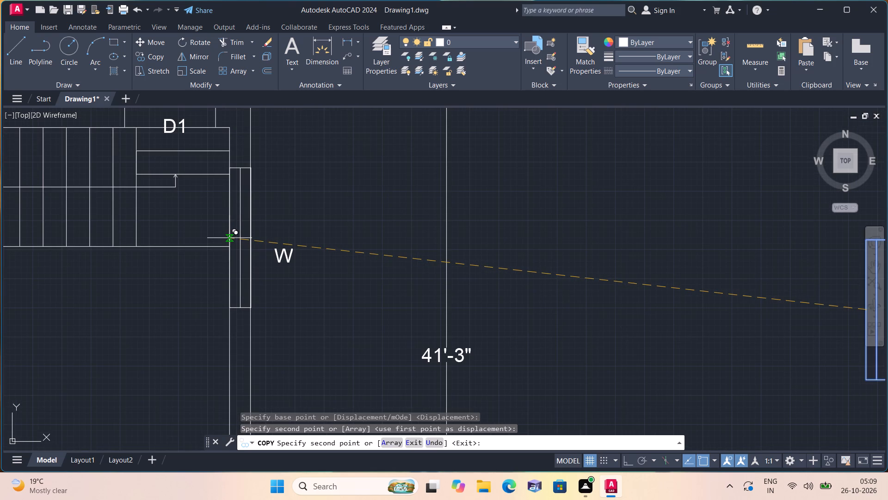
click(229, 238)
scroll(283, 234, down, 2)
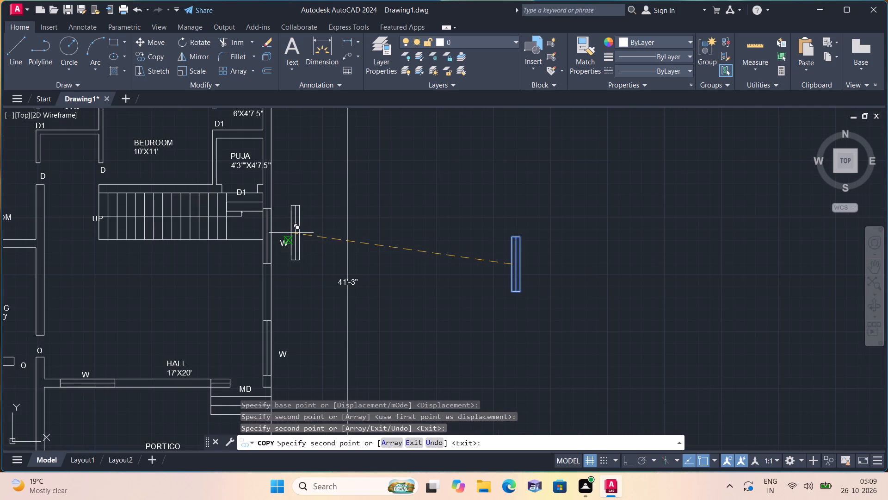
key(Escape)
Delete the original window symbol standing outside the floor plan.
scroll(291, 232, down, 1)
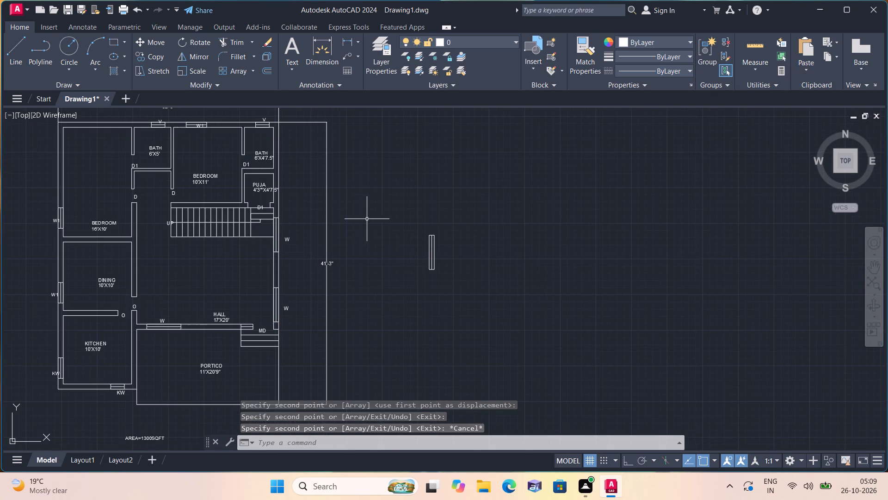
drag(395, 198, 423, 276)
click(453, 311)
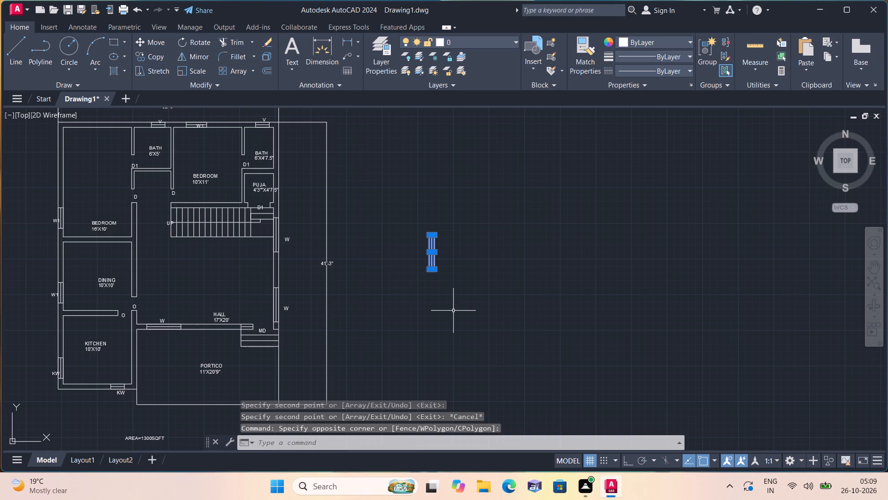
key(Delete)
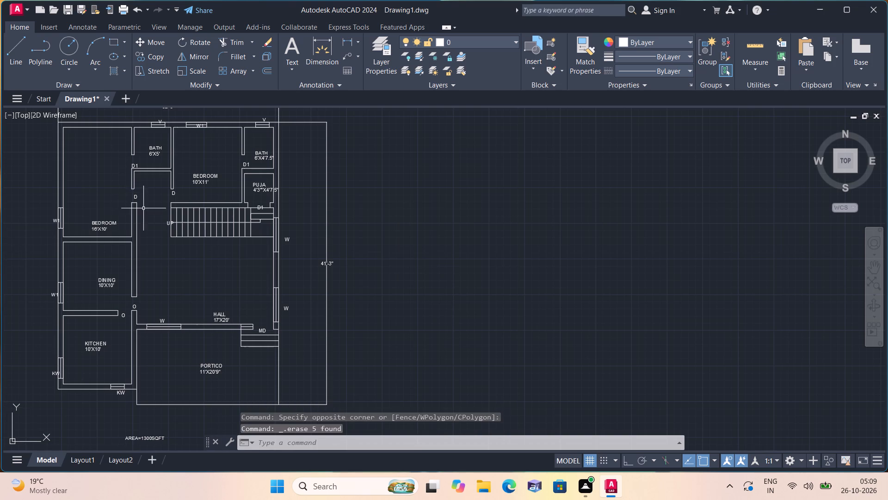
Move the W1 label at the 16'X10' bedroom's window slightly upward and farther outside the left exterior wall.
scroll(143, 208, up, 1)
middle_drag(79, 242, 195, 269)
scroll(84, 245, down, 1)
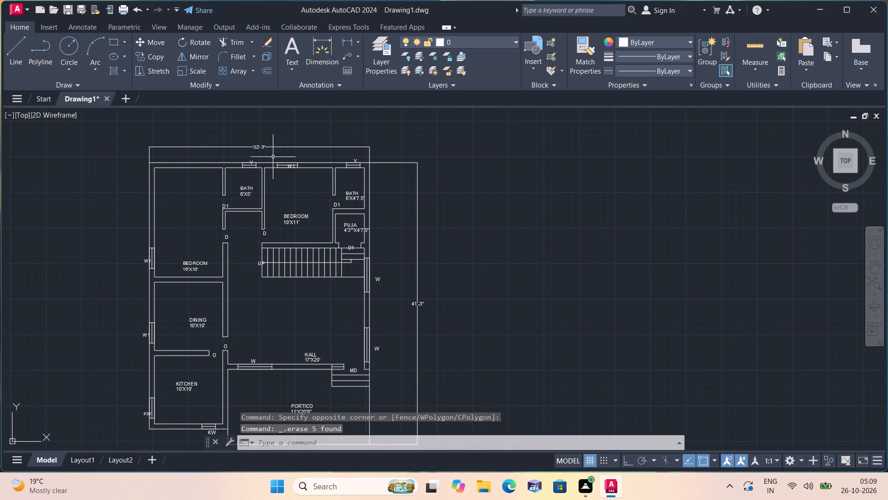
middle_drag(246, 186, 217, 226)
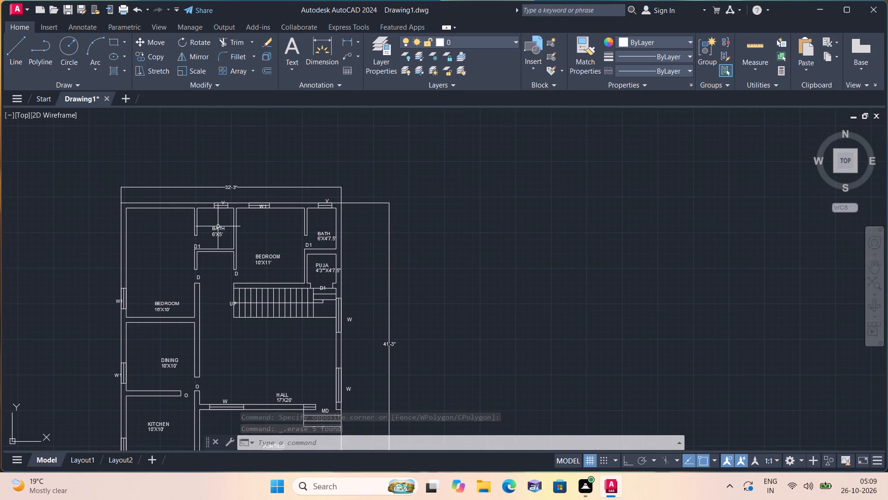
scroll(91, 298, up, 2)
middle_drag(141, 327, 189, 178)
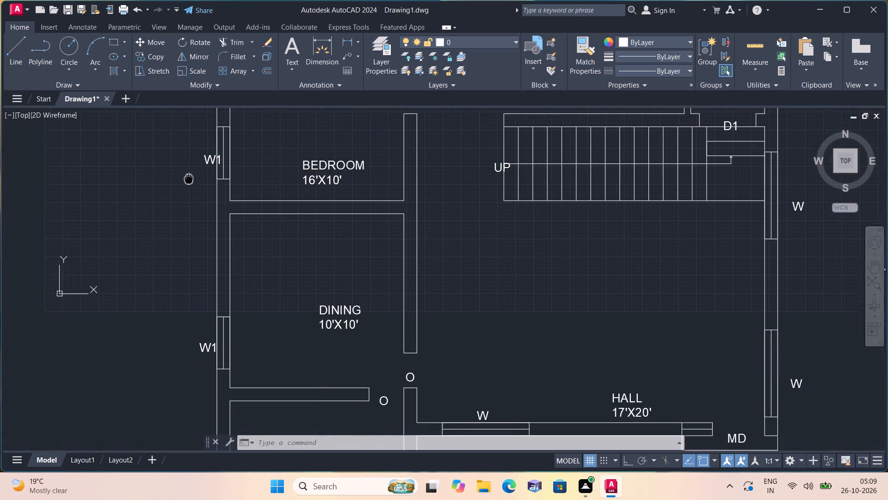
middle_drag(189, 178, 190, 177)
scroll(200, 157, up, 1)
click(219, 156)
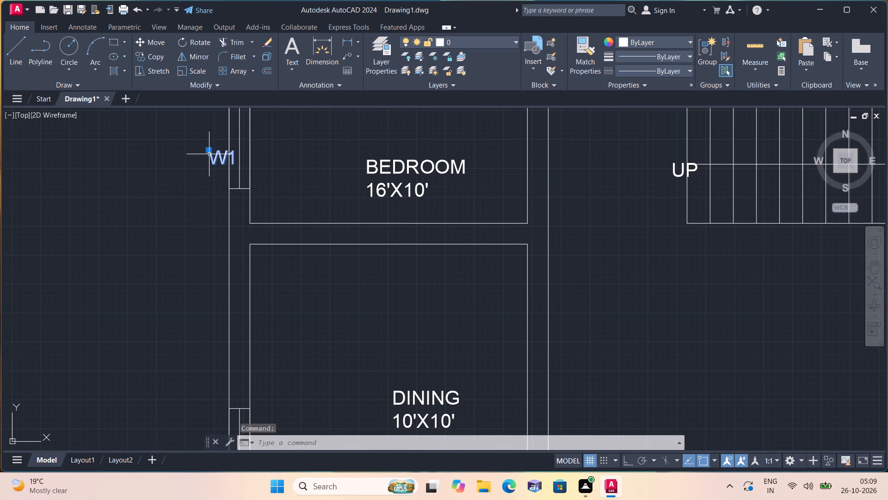
click(209, 151)
click(199, 133)
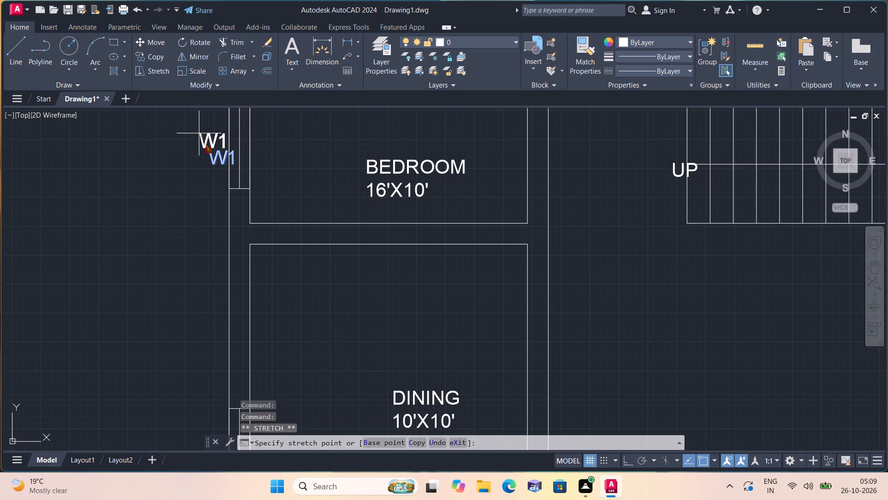
Move the KW label at the kitchen's left window slightly upward and outward so it clears the exterior wall.
middle_drag(228, 248, 256, 132)
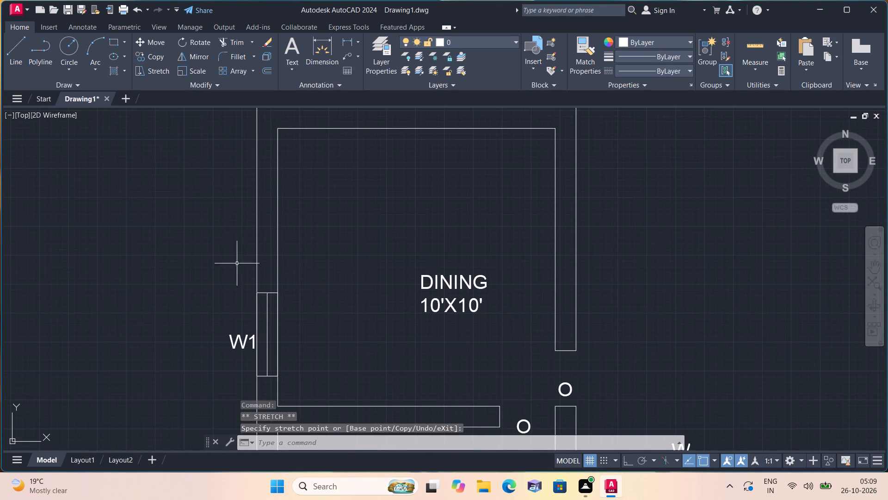
scroll(239, 321, down, 1)
middle_drag(239, 321, 195, 170)
scroll(195, 170, down, 1)
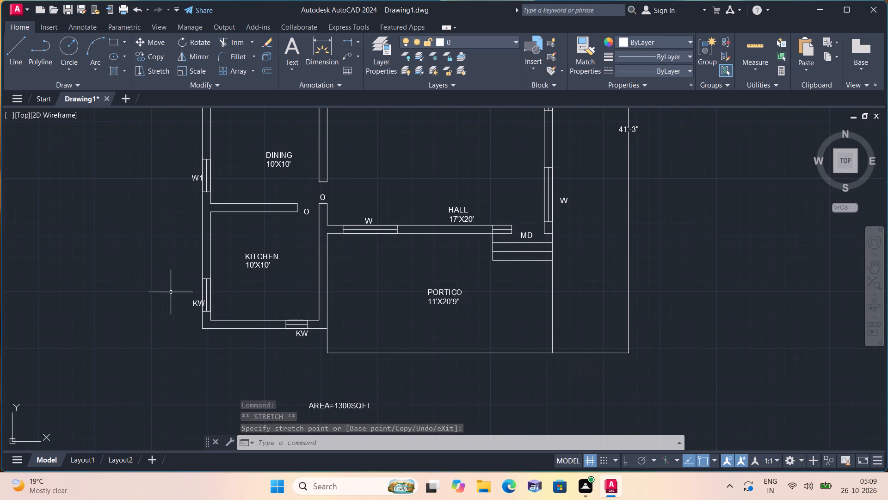
scroll(190, 307, up, 1)
click(197, 301)
click(196, 298)
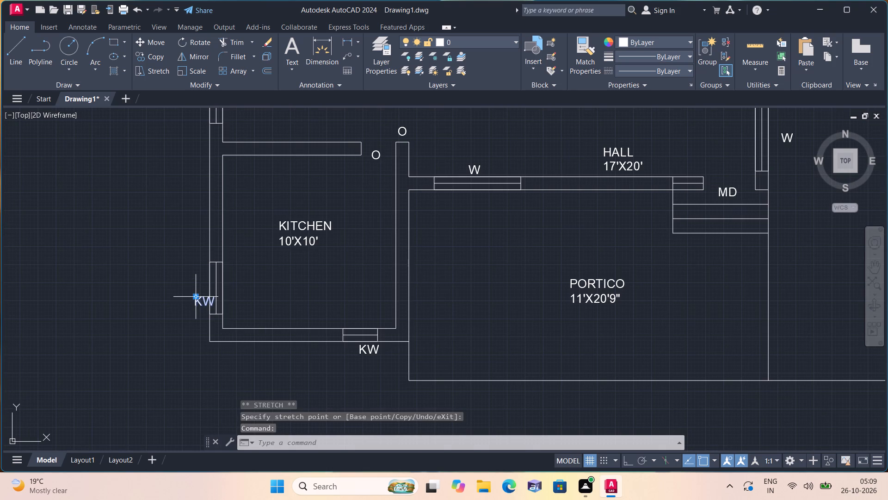
click(188, 278)
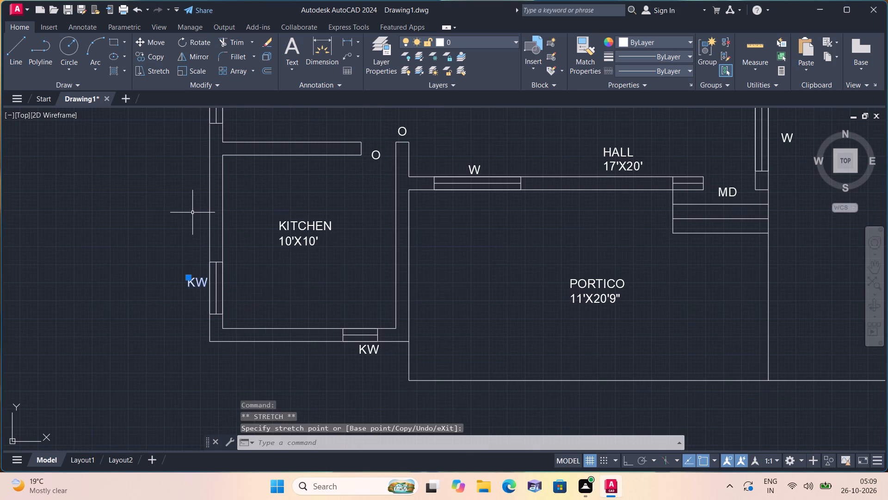
Move the KW label below the kitchen's bottom window left and slightly up, centring it under the window close to the wall.
middle_drag(191, 219, 165, 296)
scroll(163, 298, down, 1)
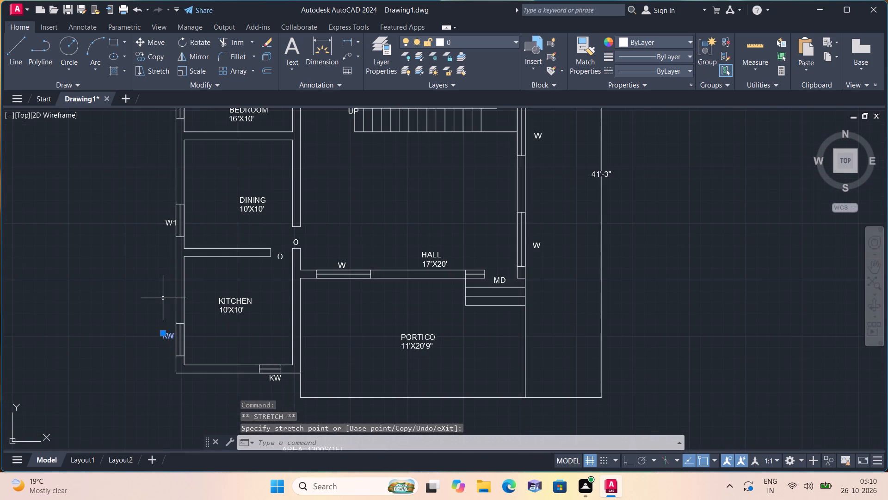
scroll(163, 298, down, 1)
scroll(167, 185, up, 1)
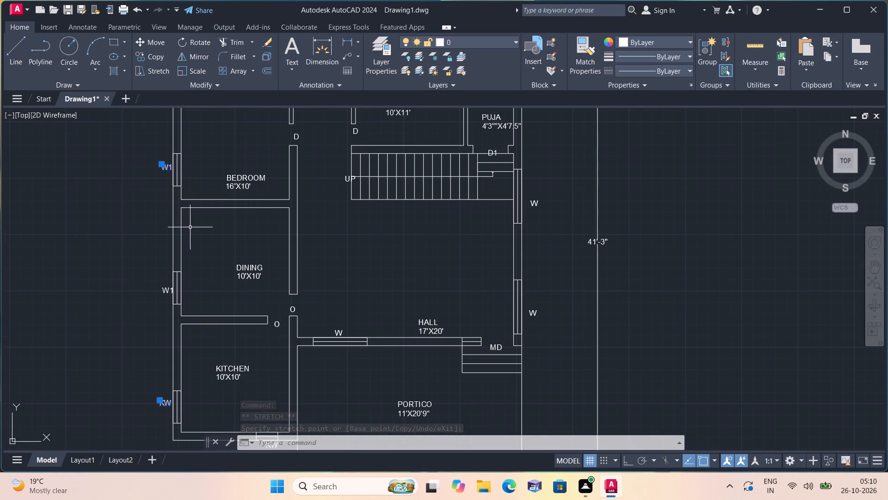
middle_drag(205, 254, 164, 159)
scroll(224, 371, up, 2)
click(233, 327)
scroll(232, 326, up, 3)
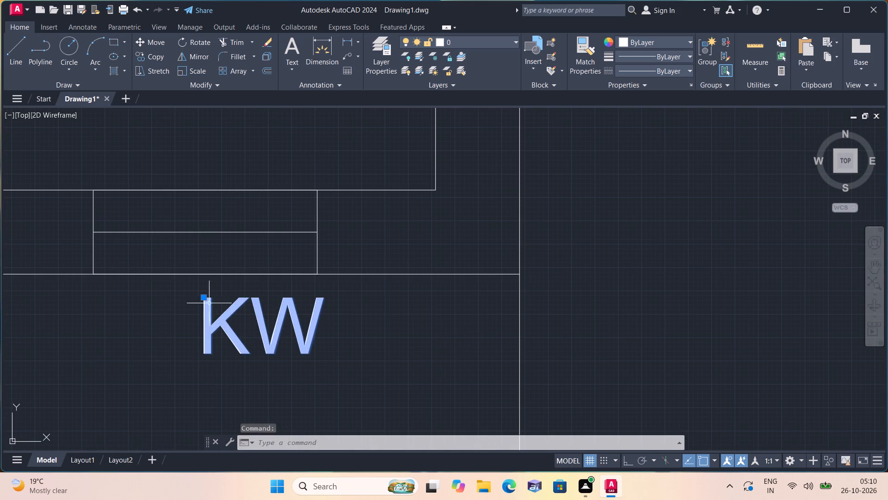
click(204, 299)
click(148, 287)
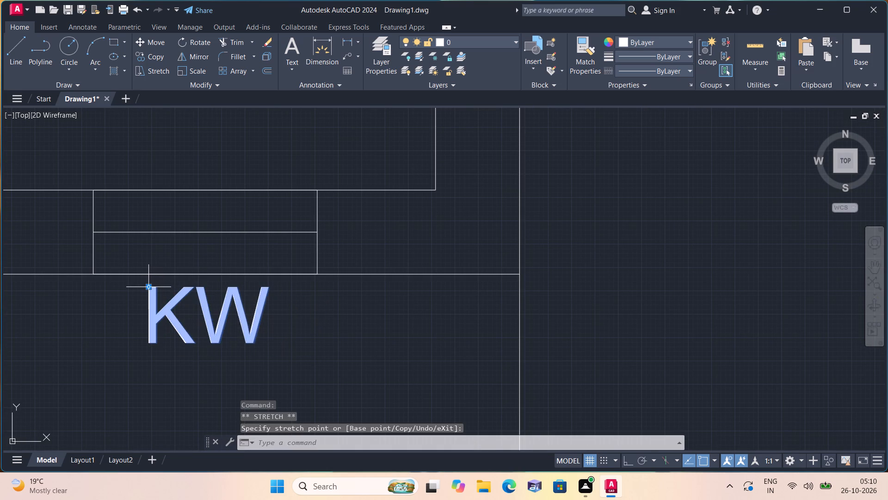
Move the W label at the hall's lower right-side window up and left, close to the exterior wall.
scroll(153, 289, down, 2)
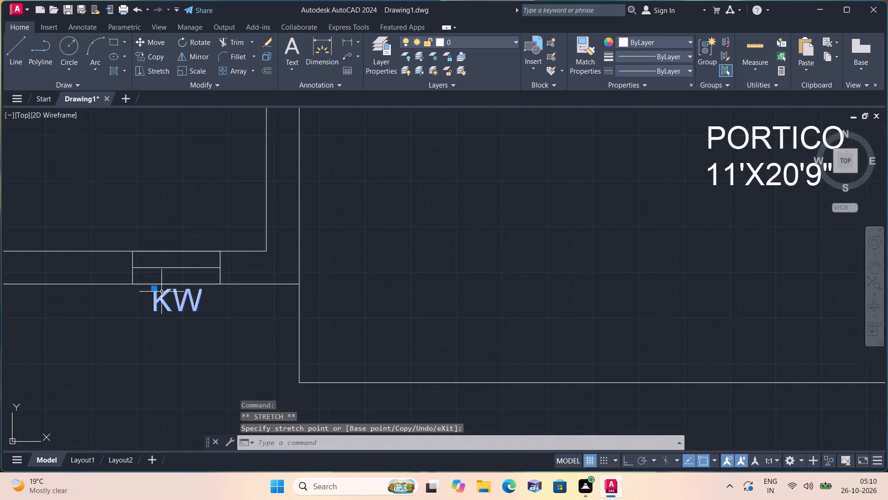
scroll(161, 292, down, 2)
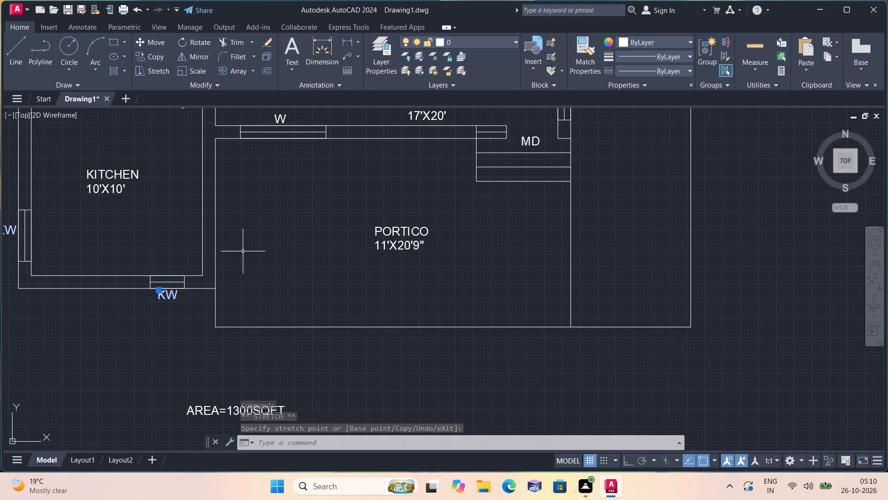
scroll(234, 256, down, 1)
middle_drag(232, 257, 193, 348)
scroll(407, 238, up, 3)
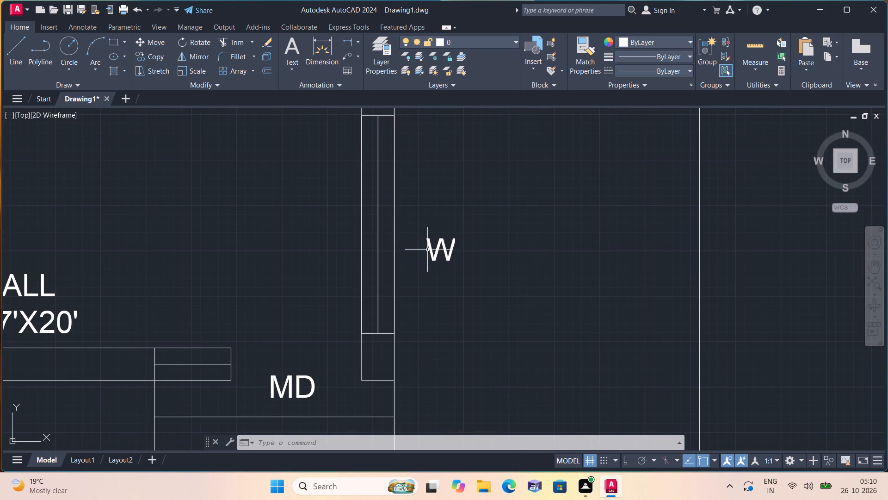
click(428, 249)
click(427, 237)
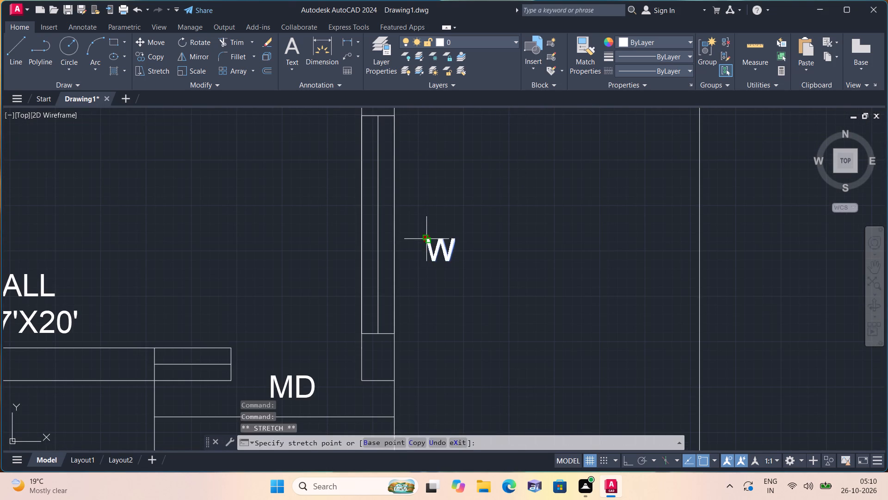
click(403, 208)
Move the W label at the hall's upper right-side window, near the stairs, up and left close to the exterior wall.
scroll(403, 208, down, 1)
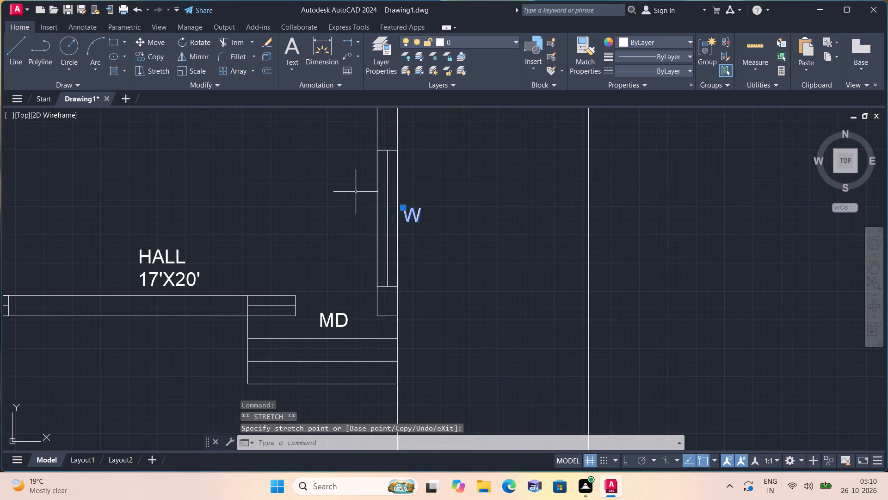
scroll(352, 191, down, 1)
middle_drag(350, 191, 395, 362)
click(447, 213)
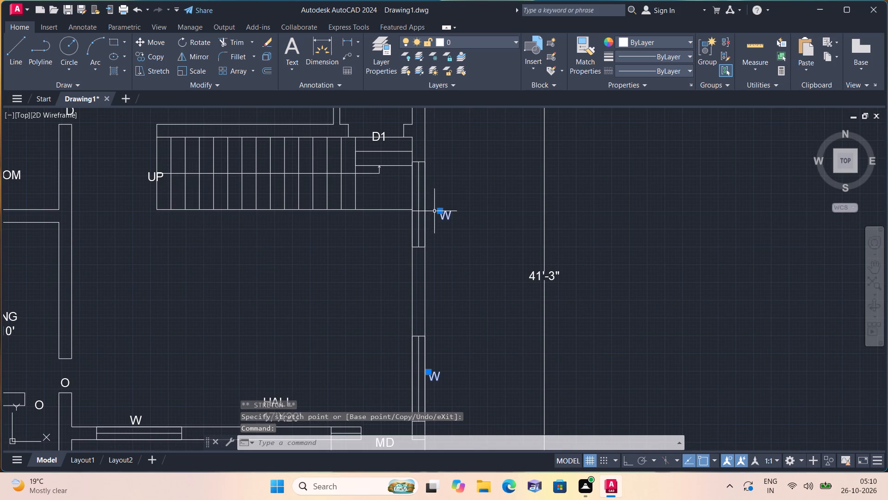
click(438, 210)
scroll(428, 202, up, 2)
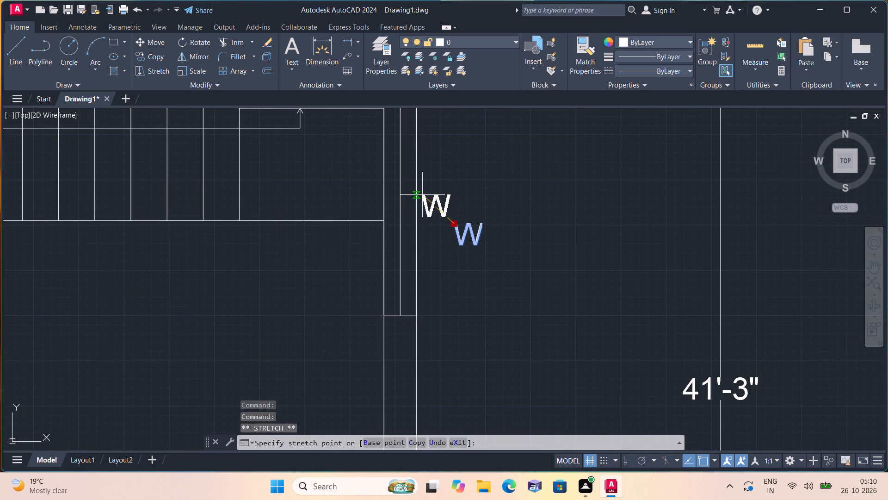
click(422, 195)
Move the V label at the 6'X5' bath's ventilator up and left so it sits clear above the exterior wall.
scroll(440, 173, down, 1)
middle_drag(438, 173, 438, 284)
scroll(430, 250, down, 2)
scroll(441, 290, down, 1)
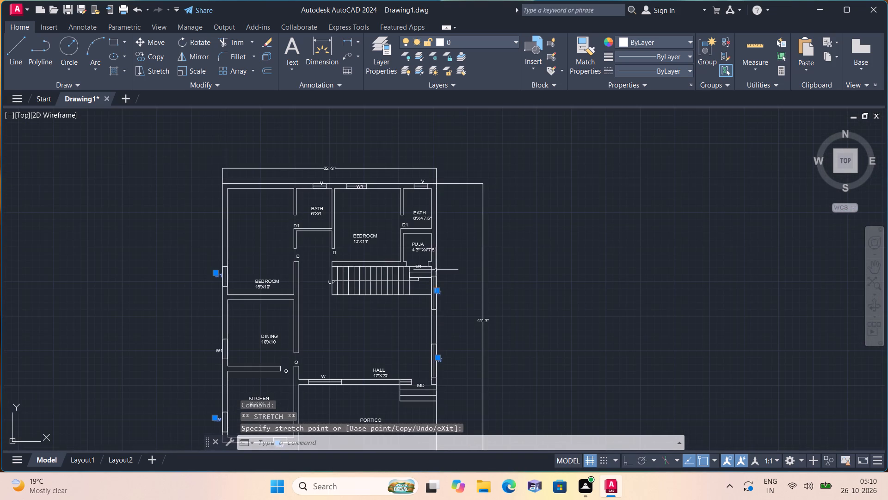
scroll(318, 178, up, 3)
middle_drag(323, 183, 315, 259)
scroll(316, 259, up, 1)
click(316, 273)
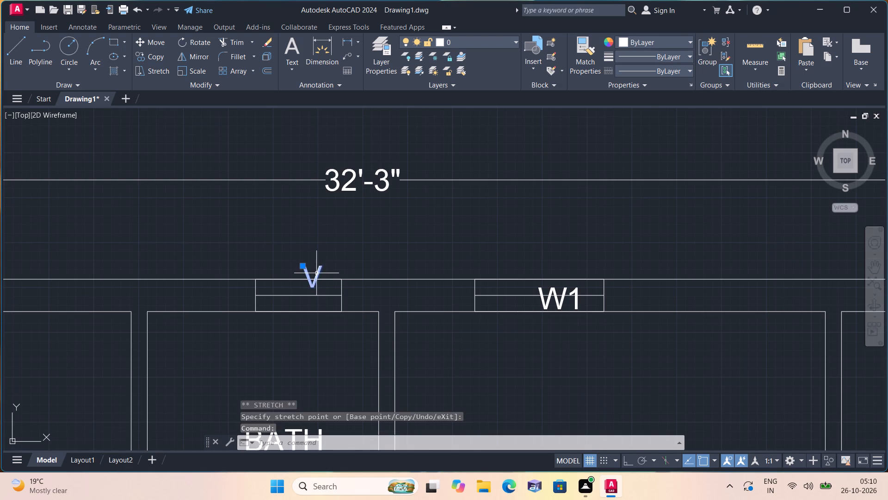
click(301, 266)
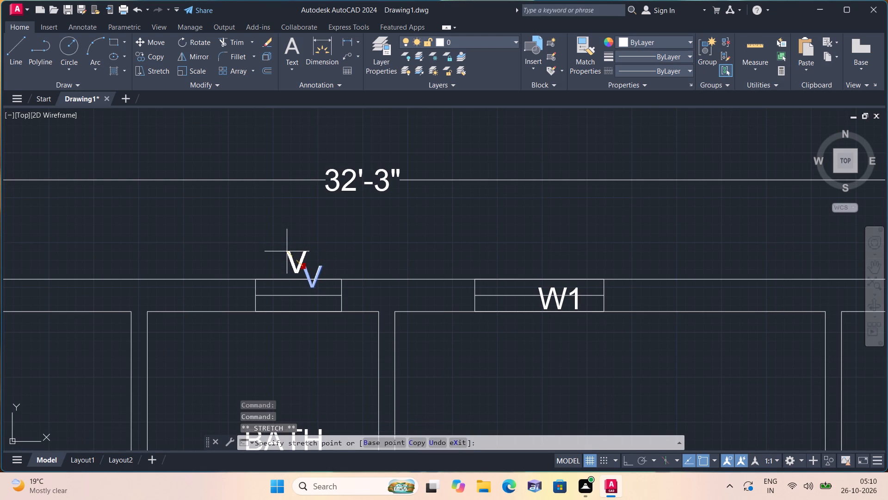
click(287, 252)
Move the W1 label at the 10'X11' bedroom's top window out of the window symbol to just above the exterior wall.
click(541, 290)
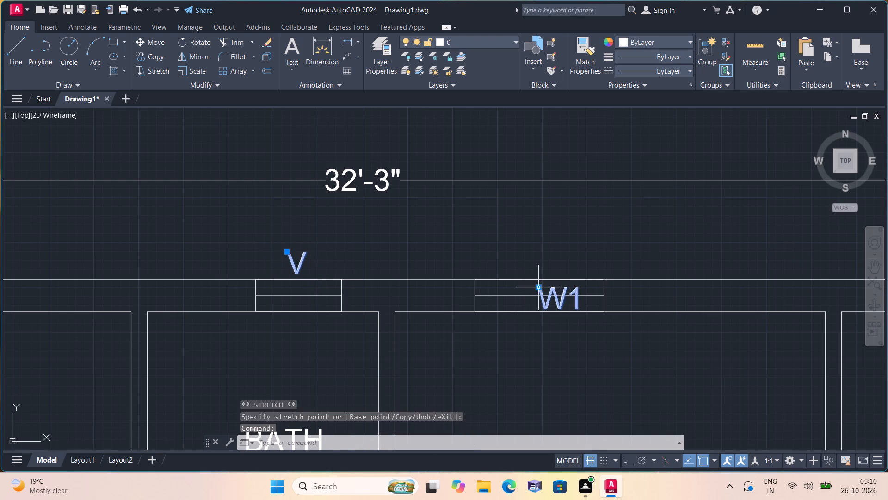
click(538, 285)
click(541, 286)
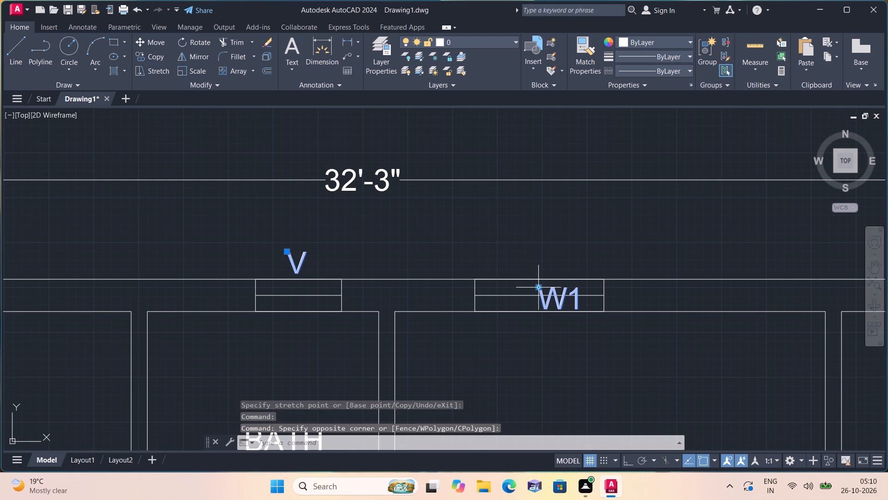
click(541, 285)
click(509, 251)
Move the V label at the 6'X4'7.5" bath's ventilator slightly left and up, then clear the selection.
scroll(533, 238, down, 1)
middle_drag(530, 238, 519, 242)
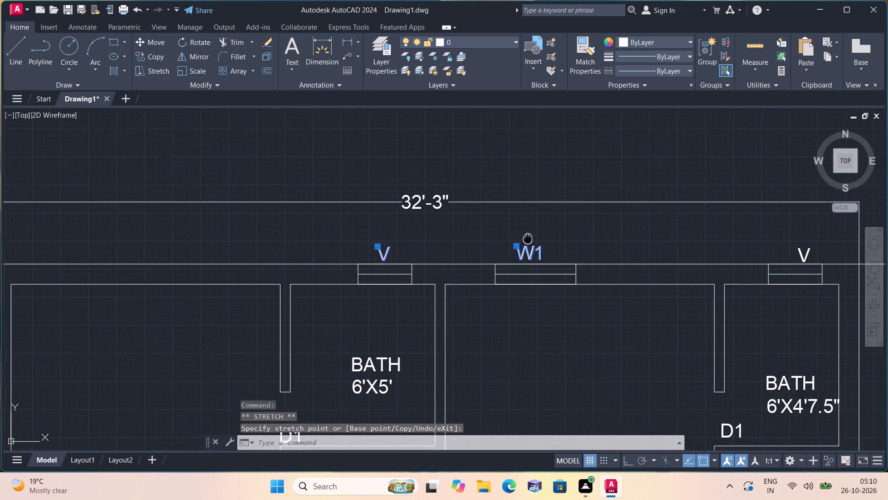
middle_drag(519, 242, 453, 250)
scroll(500, 265, down, 1)
scroll(651, 264, up, 2)
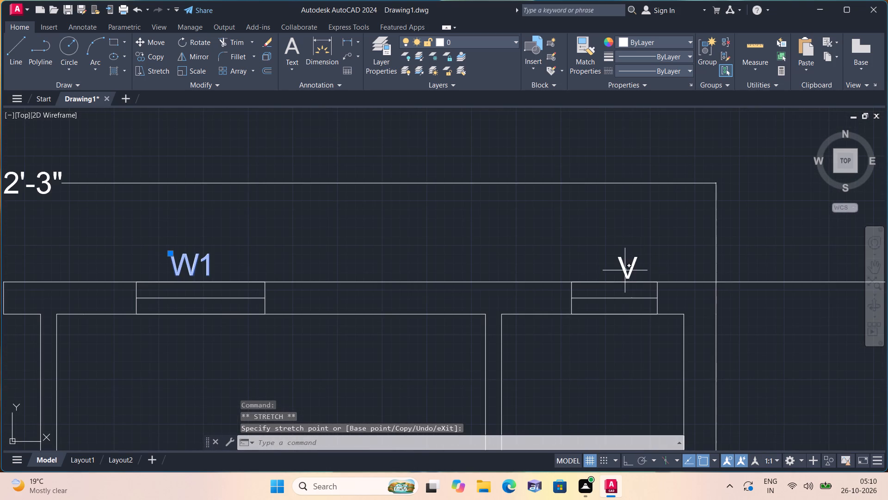
click(624, 271)
click(619, 257)
click(610, 253)
scroll(597, 252, down, 2)
key(Escape)
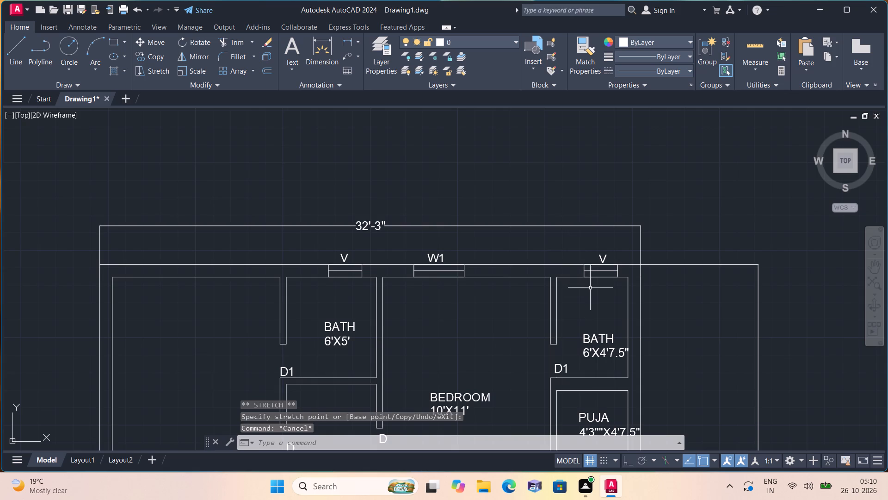
Examine the label positions from the top rooms down to the kitchen and portico, and around the 16'X10' bedroom.
middle_drag(561, 320, 561, 183)
scroll(555, 209, down, 1)
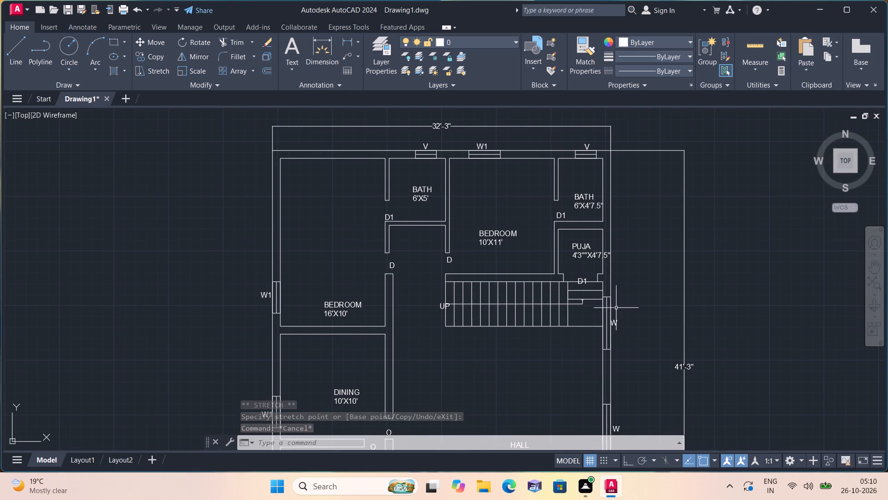
middle_drag(629, 377, 618, 233)
scroll(598, 260, down, 1)
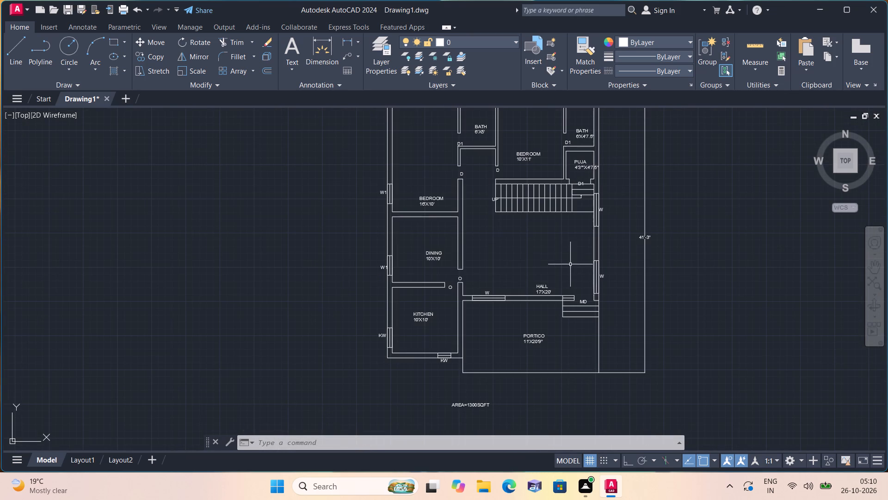
scroll(372, 259, up, 1)
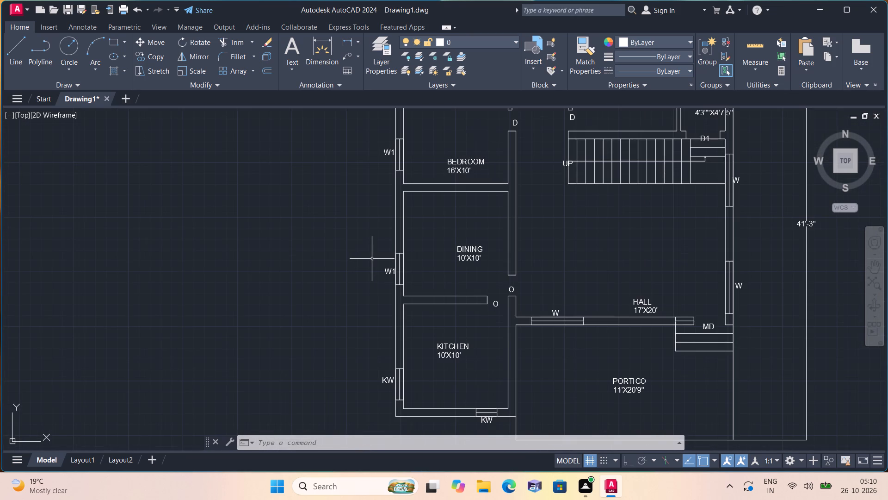
middle_drag(487, 336, 429, 391)
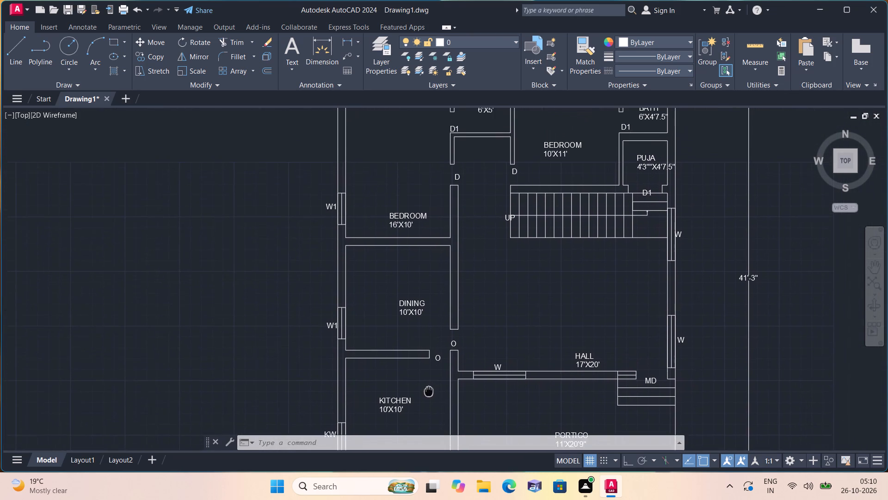
middle_drag(429, 391, 428, 399)
middle_drag(396, 226, 369, 320)
scroll(373, 333, up, 1)
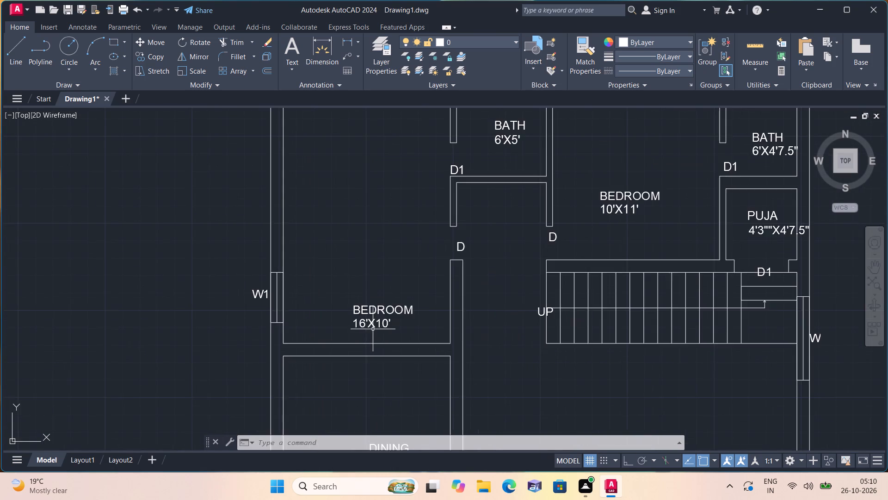
scroll(373, 324, up, 2)
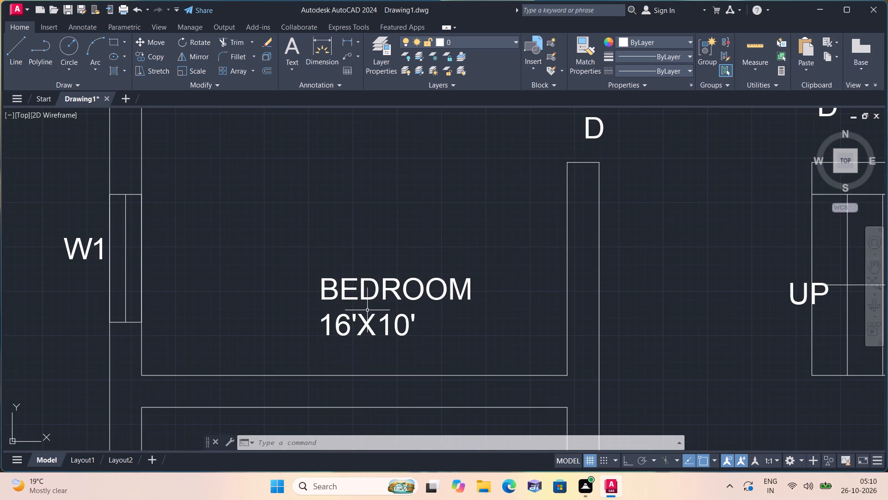
middle_drag(449, 287, 431, 299)
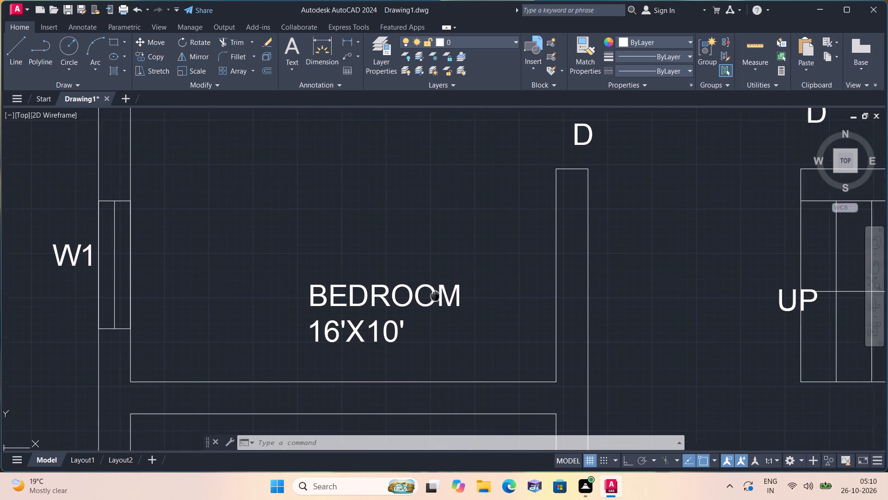
middle_drag(431, 299, 359, 369)
Move the D label at the 16'X10' bedroom's door opening about 5" left, in line with the wall above it.
scroll(359, 369, down, 1)
scroll(433, 305, down, 1)
scroll(449, 288, up, 1)
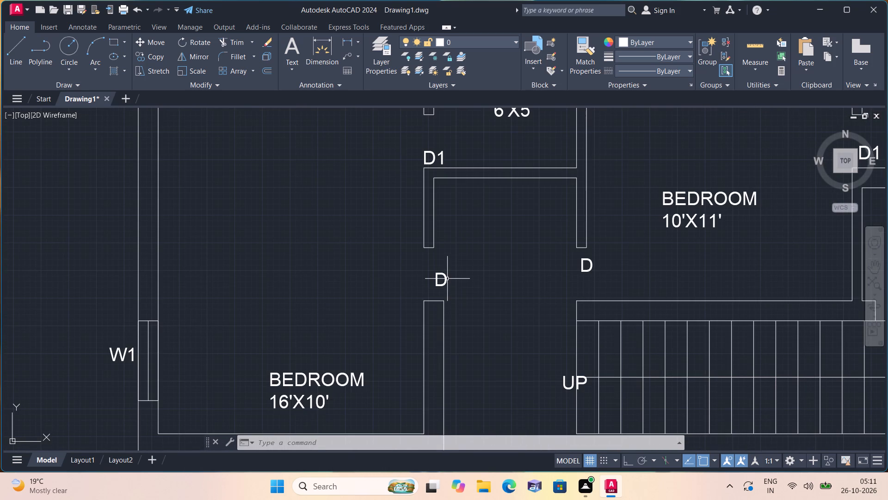
click(447, 278)
click(434, 275)
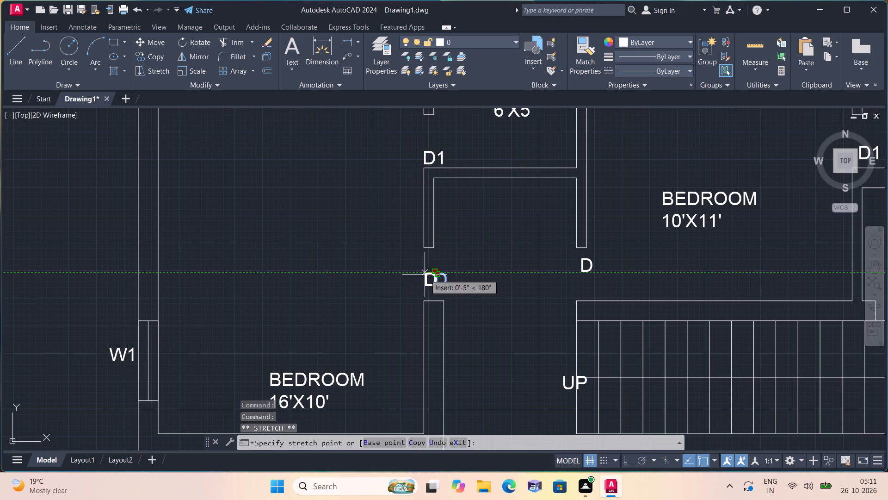
click(425, 275)
Move the D label at the 10'X11' bedroom's door opening down, level with the other bedroom's D label.
middle_drag(423, 272, 392, 334)
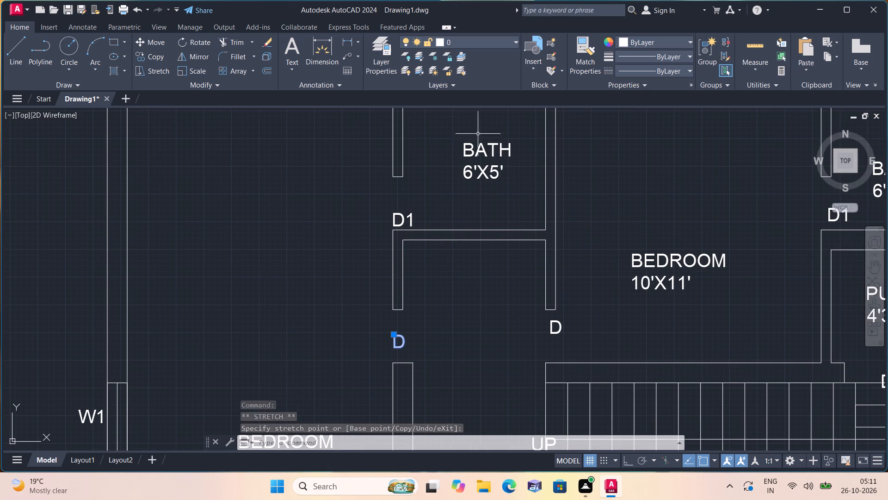
middle_drag(479, 153, 420, 182)
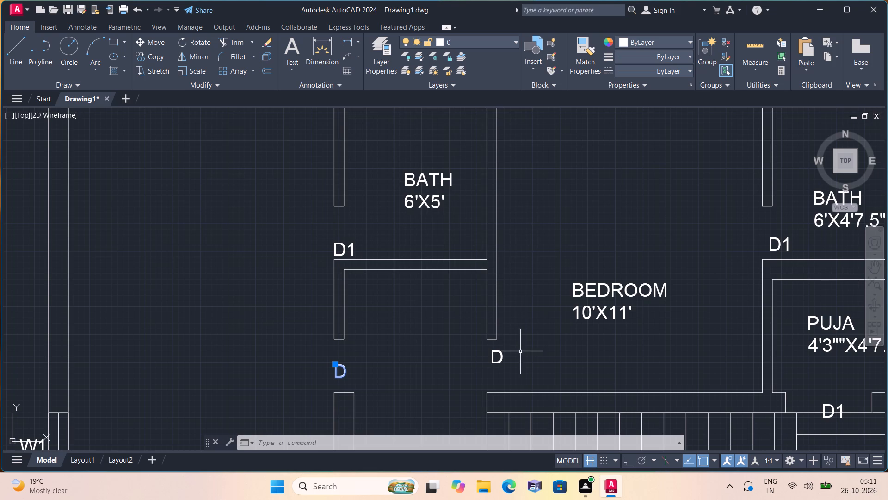
middle_drag(515, 349, 473, 256)
click(452, 260)
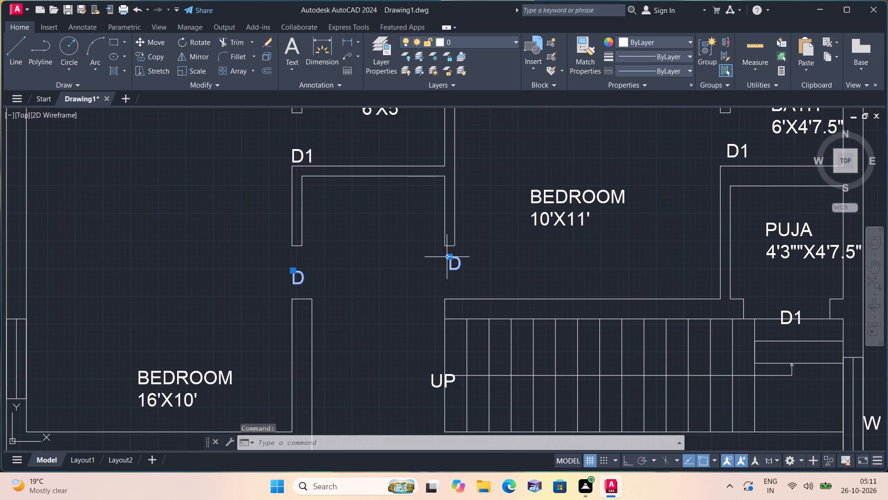
click(448, 258)
click(444, 272)
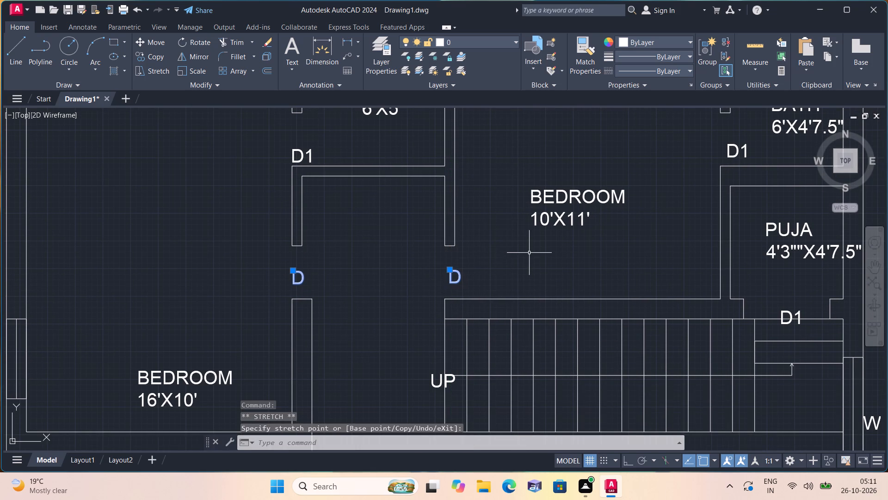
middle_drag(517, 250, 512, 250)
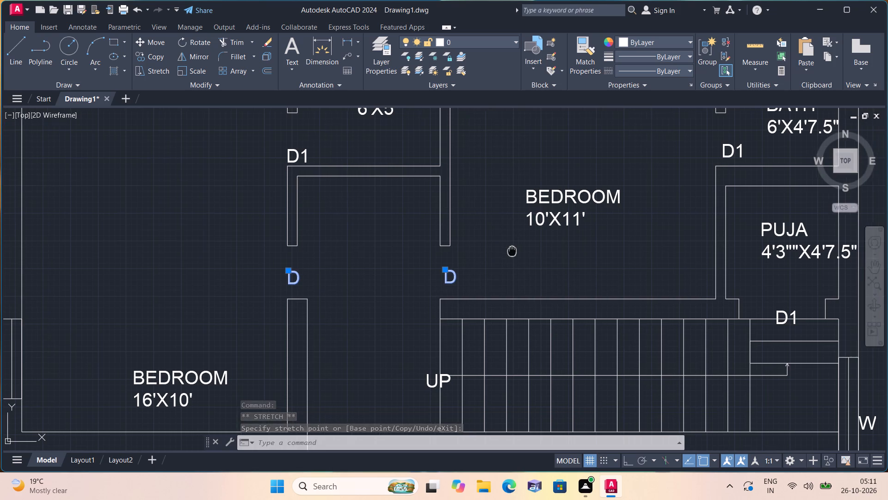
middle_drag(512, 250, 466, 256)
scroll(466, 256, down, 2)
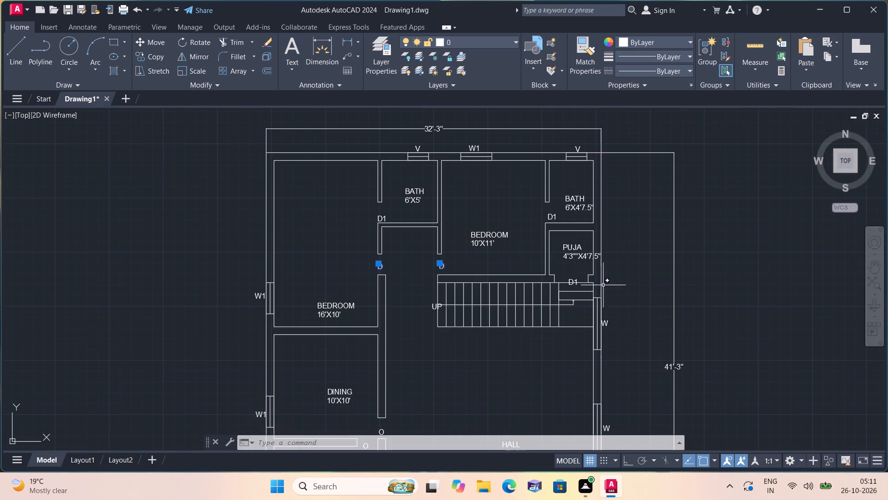
Move the D1 label at the puja room's door opening slightly up and left, in line with the adjoining wall.
scroll(583, 289, up, 3)
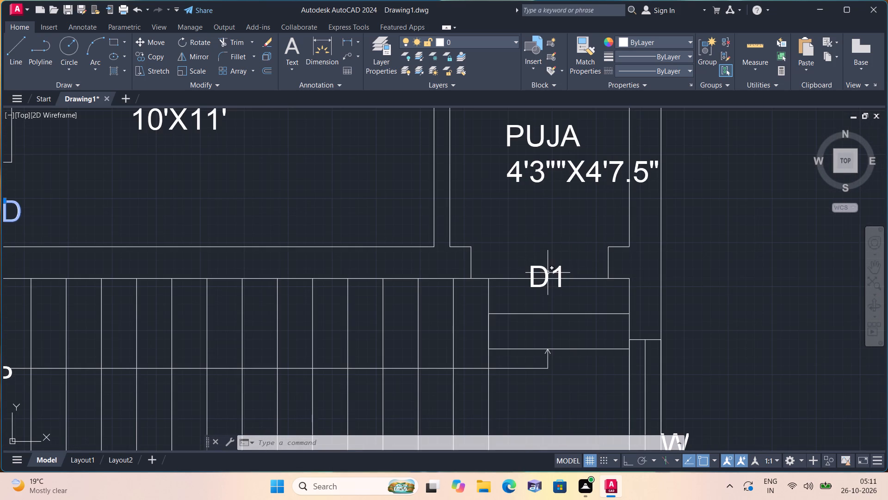
click(542, 267)
click(531, 264)
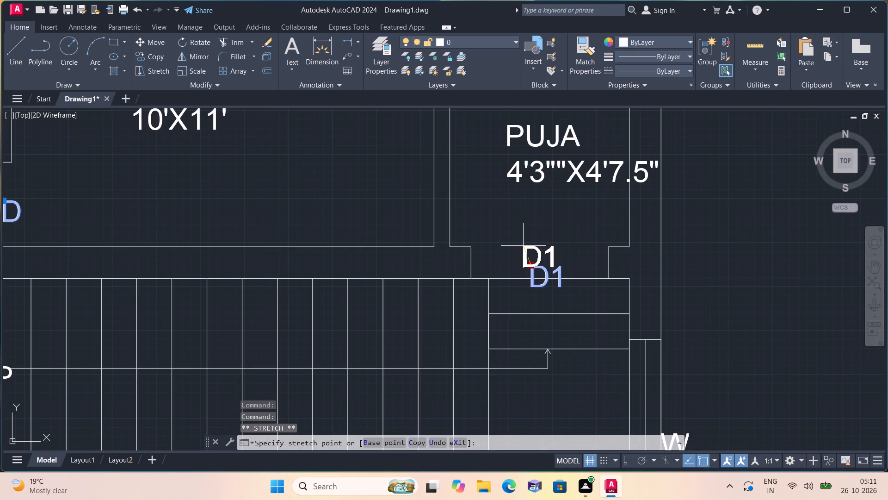
click(523, 245)
Move the BATH 6'X4'7.5" label up and left so its text sits clear of the bath's side wall.
middle_drag(512, 227, 503, 309)
scroll(503, 309, down, 2)
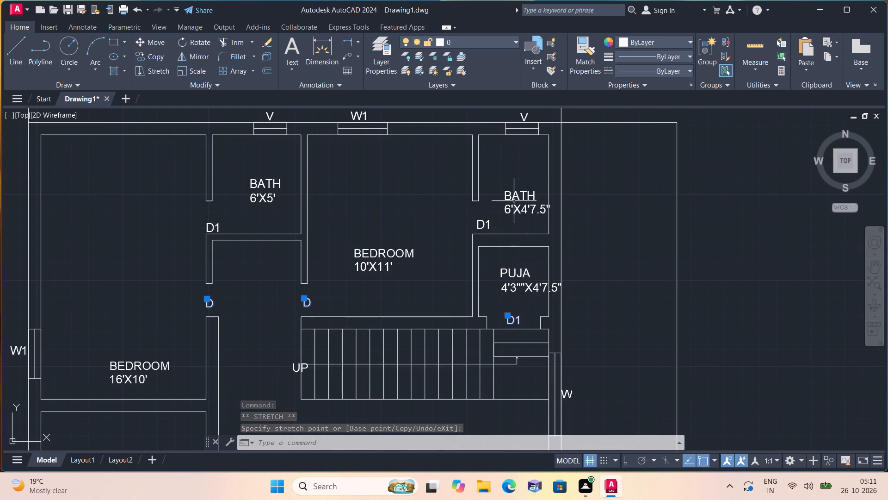
scroll(514, 200, up, 1)
click(503, 189)
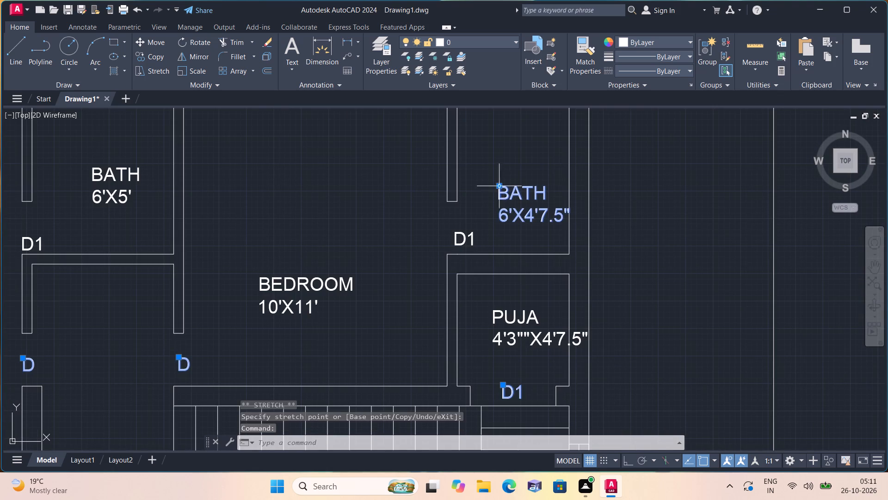
click(498, 185)
click(480, 148)
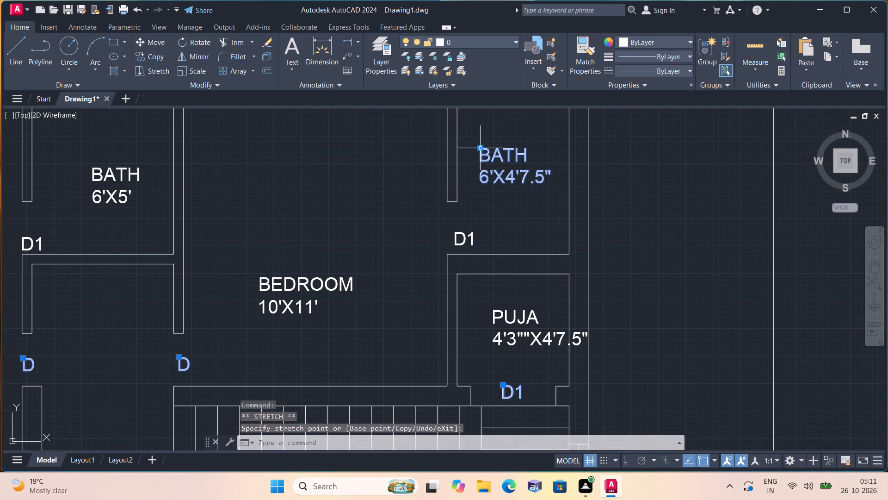
Move the PUJA label left and slightly up so its size text fits between the room's walls, and clear the selection.
middle_drag(537, 258, 536, 184)
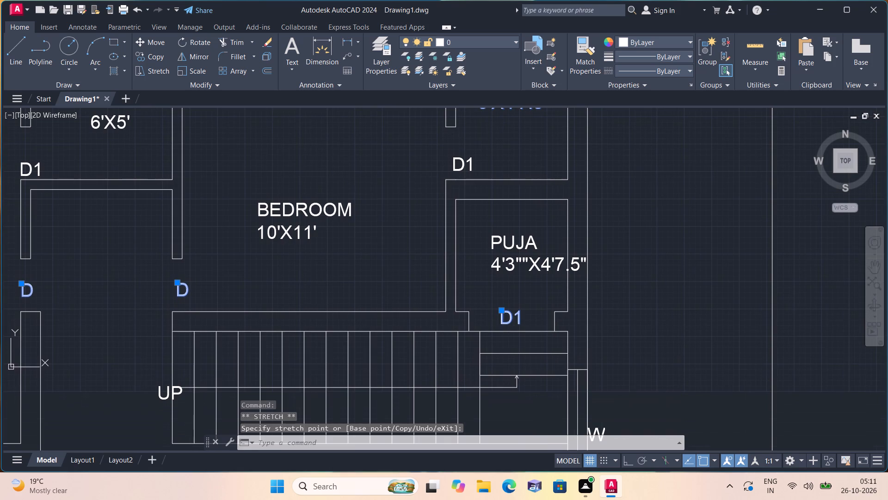
click(511, 239)
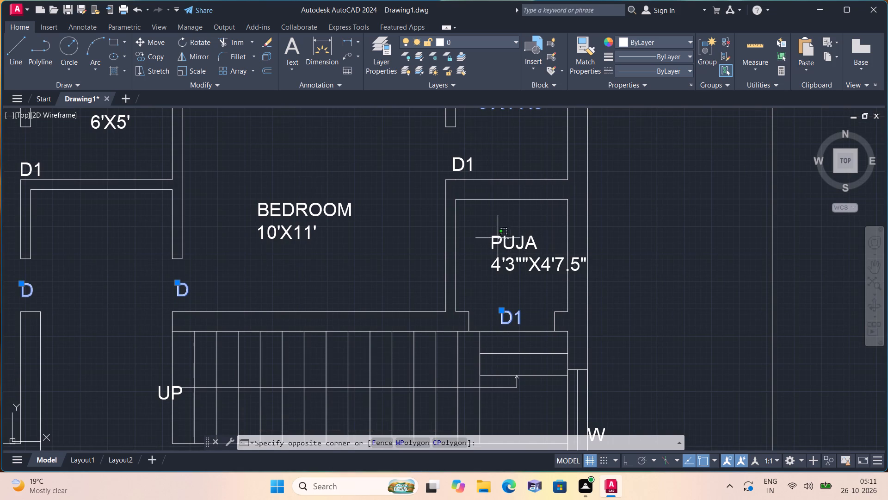
click(493, 238)
click(493, 236)
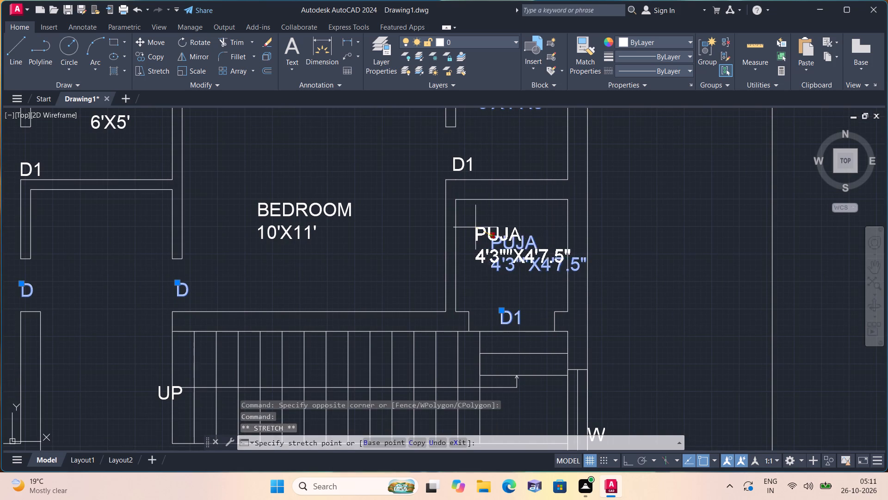
click(464, 228)
key(Escape)
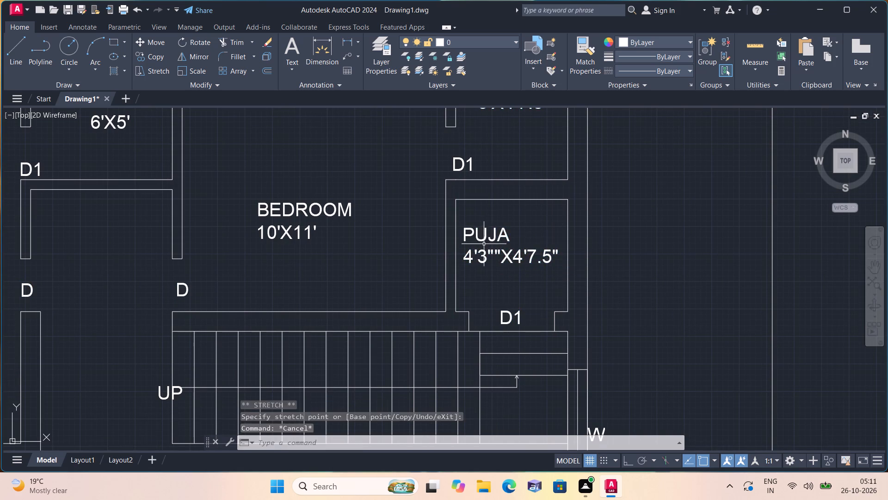
Correct the puja room's size text to 4'3"X4'7.5" by removing the duplicate inch mark.
click(484, 242)
right_click(484, 242)
click(505, 199)
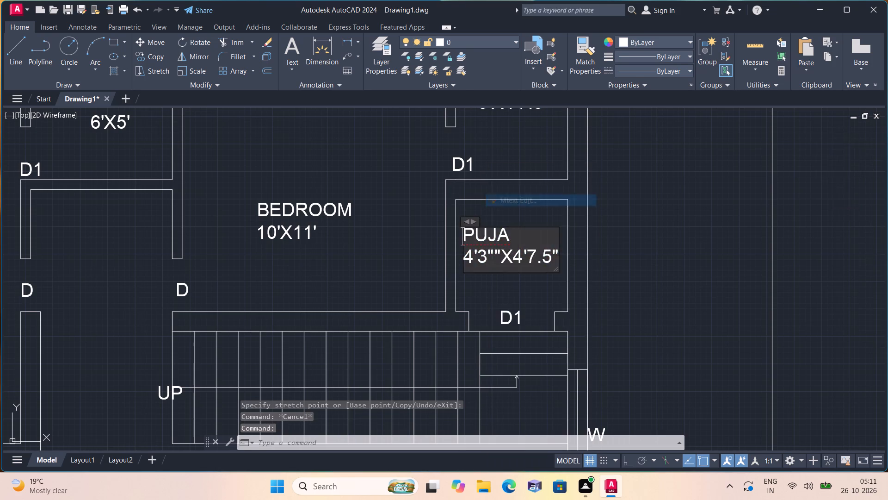
scroll(495, 264, up, 2)
click(507, 236)
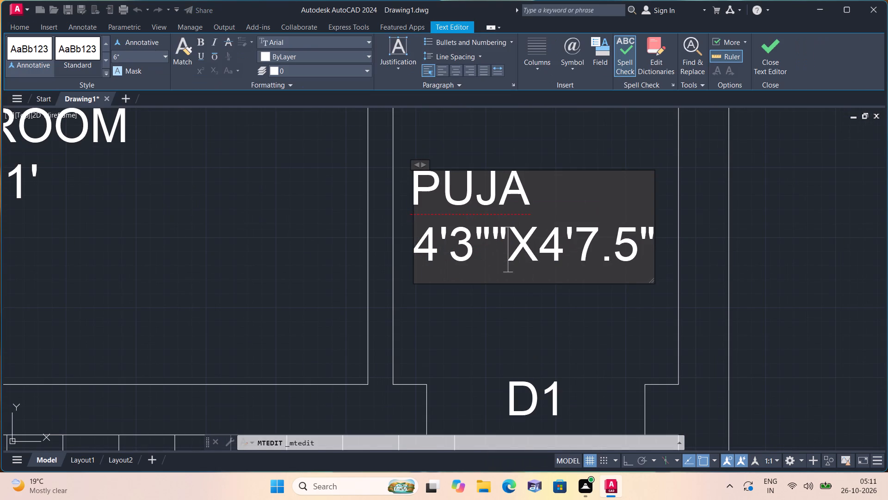
key(BackSpace)
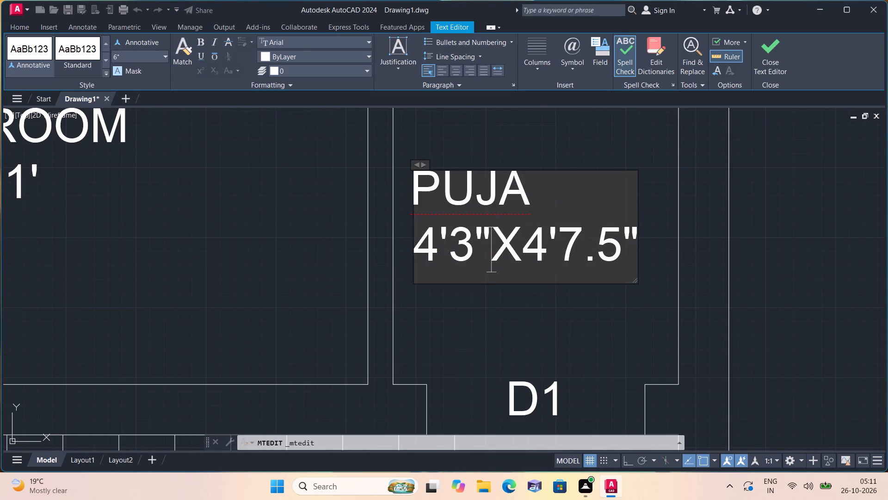
click(536, 310)
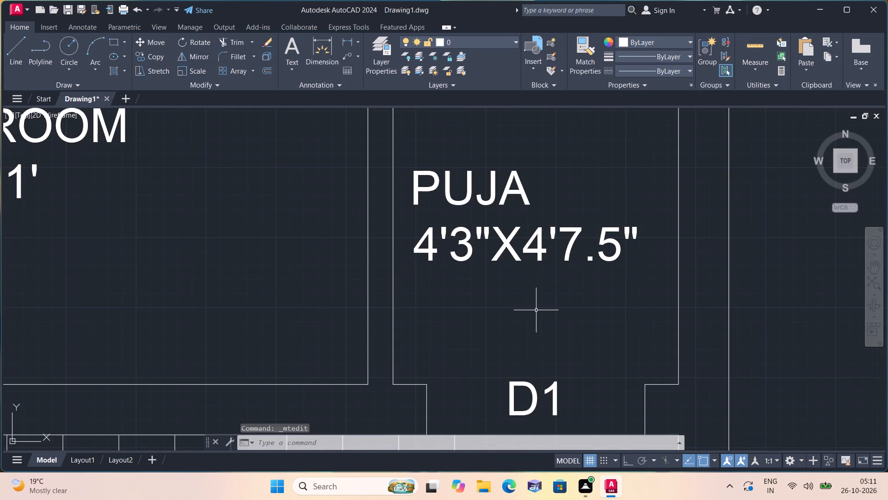
key(Escape)
Examine the label positions around the staircase, hall and dining room.
middle_drag(530, 307, 510, 229)
scroll(510, 229, down, 1)
scroll(469, 273, down, 2)
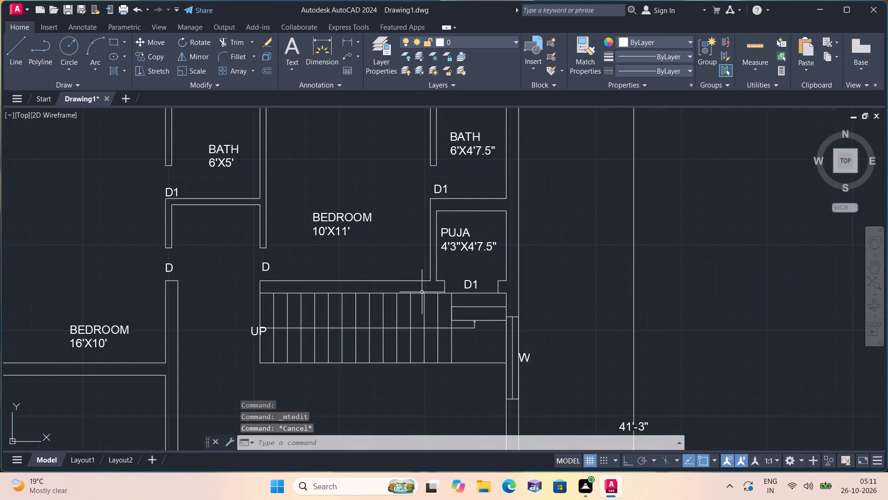
scroll(254, 334, up, 1)
middle_drag(258, 364, 258, 333)
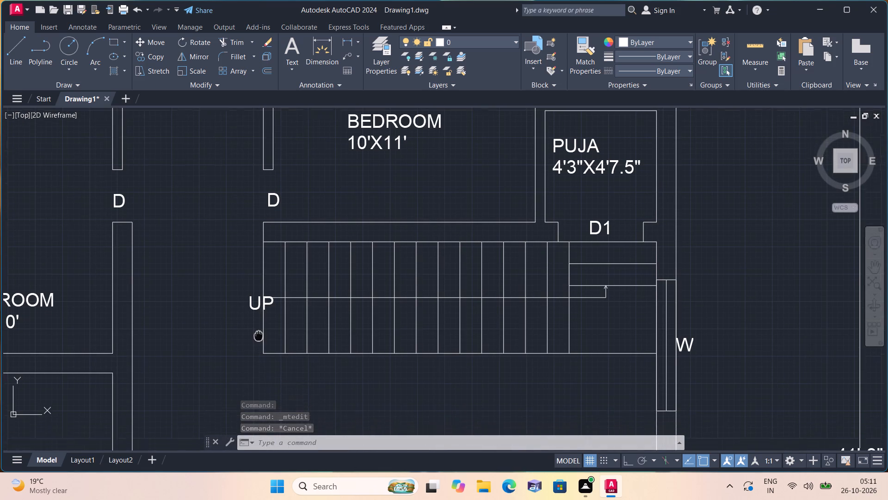
middle_drag(258, 333, 257, 312)
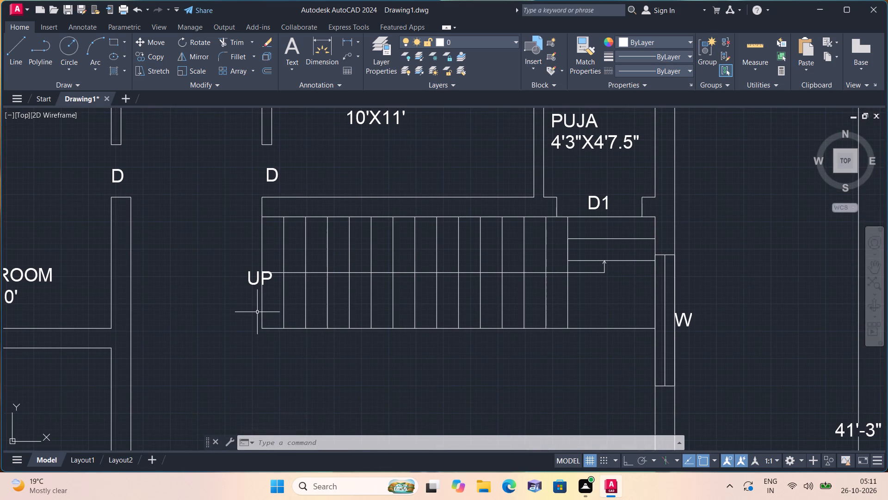
middle_drag(398, 349, 399, 301)
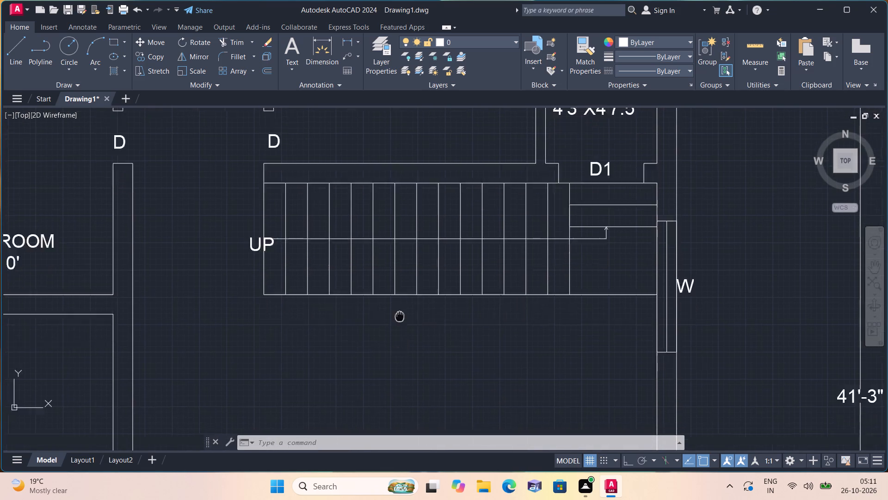
middle_drag(399, 301, 400, 232)
scroll(279, 320, down, 1)
middle_drag(280, 338, 280, 337)
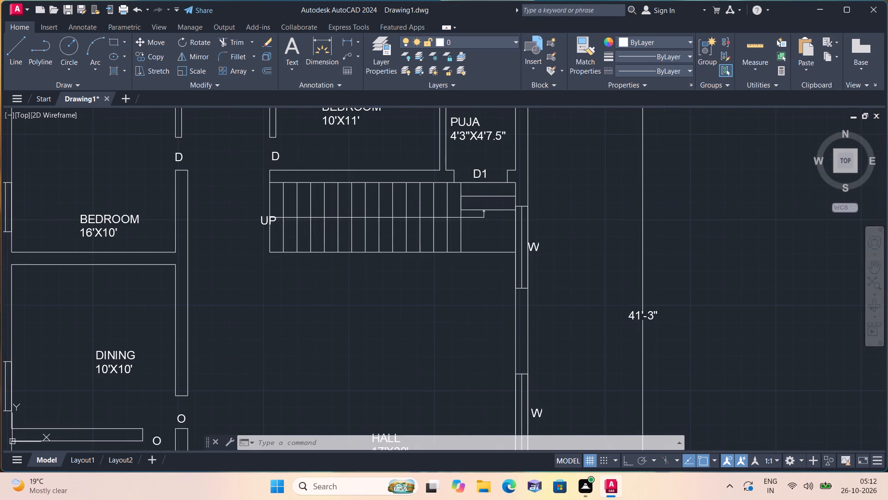
middle_drag(280, 337, 326, 278)
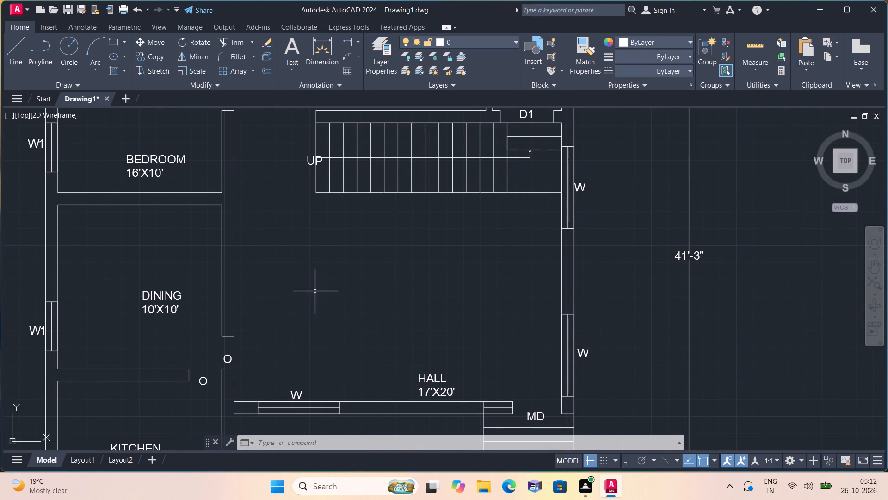
Move the DINING 10'X10' label up and left within the dining room.
click(148, 297)
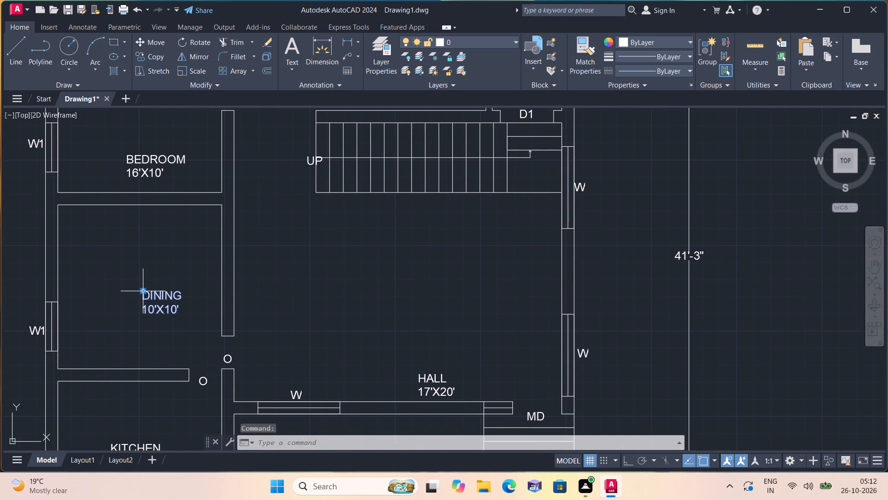
click(143, 291)
click(116, 253)
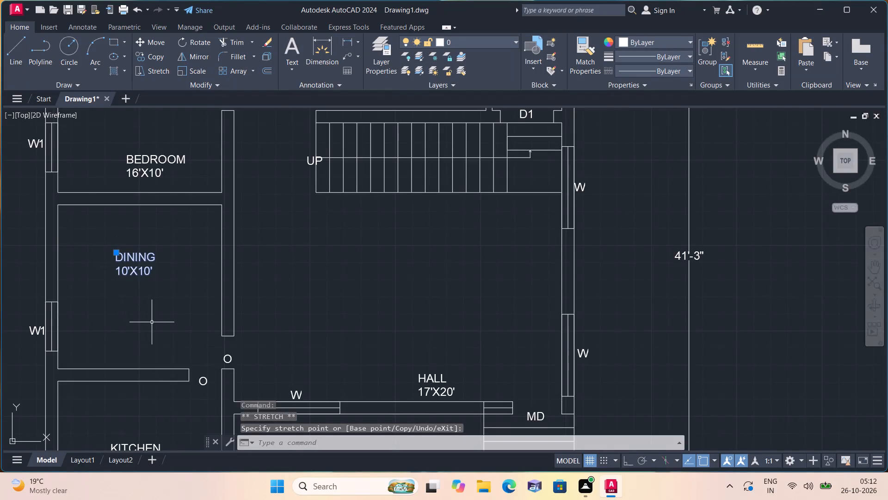
Move the O label at the opening between dining and kitchen up, in line with the dividing wall.
middle_drag(154, 325, 176, 284)
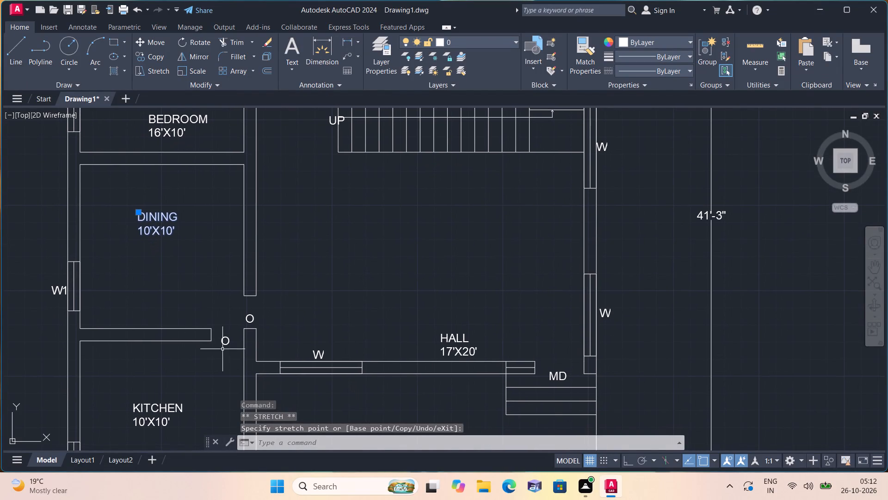
scroll(222, 349, up, 1)
click(228, 331)
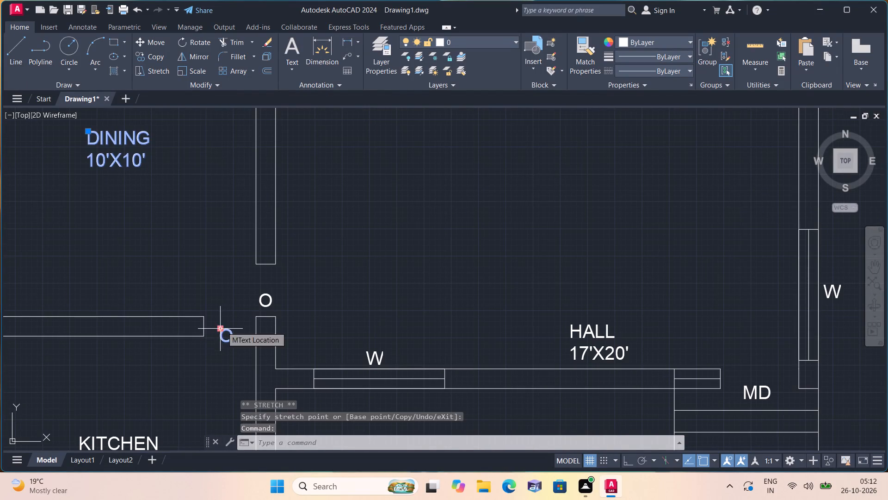
click(222, 327)
click(219, 317)
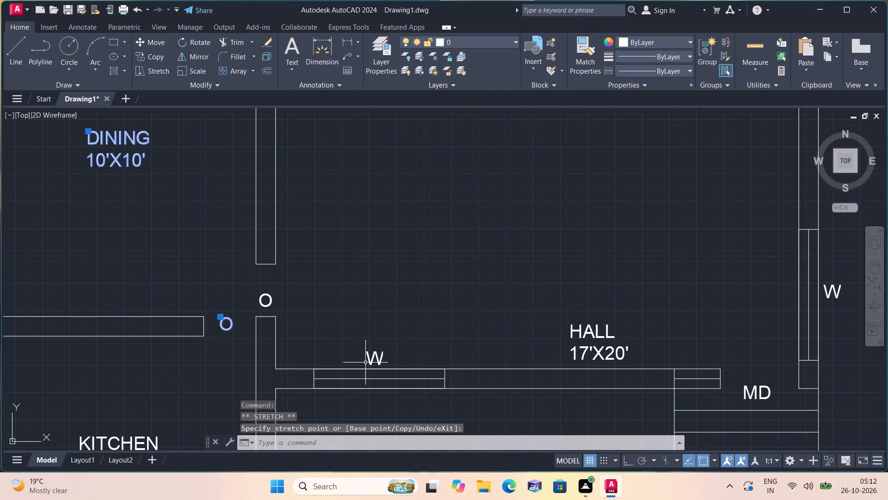
Move the MD label up and left into the main door opening, level with the hall's front wall.
middle_drag(488, 332, 482, 328)
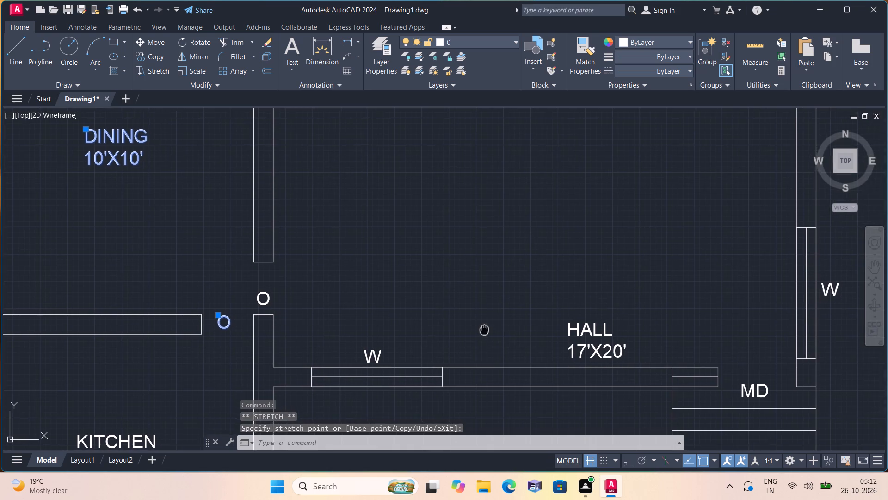
middle_drag(482, 328, 427, 293)
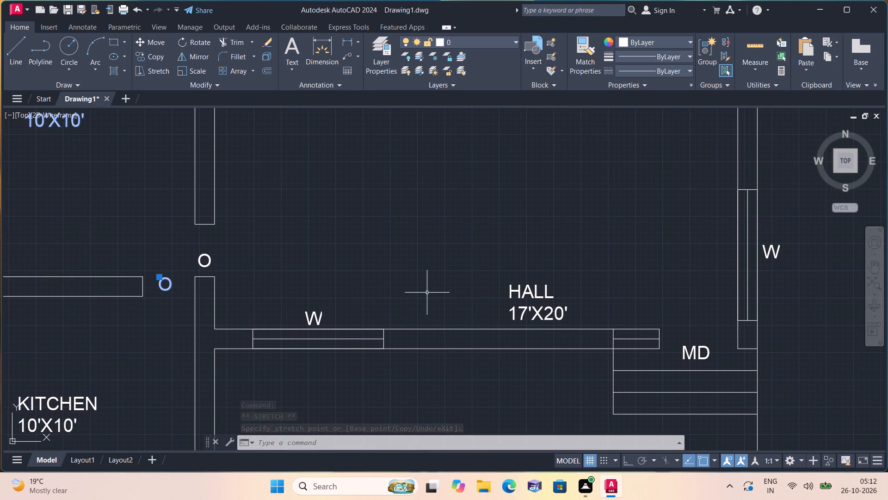
scroll(724, 387, up, 2)
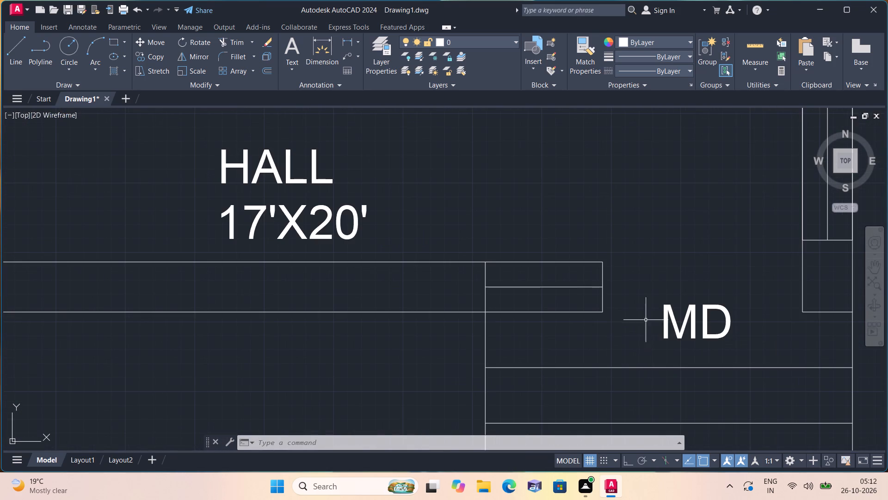
click(668, 311)
click(666, 306)
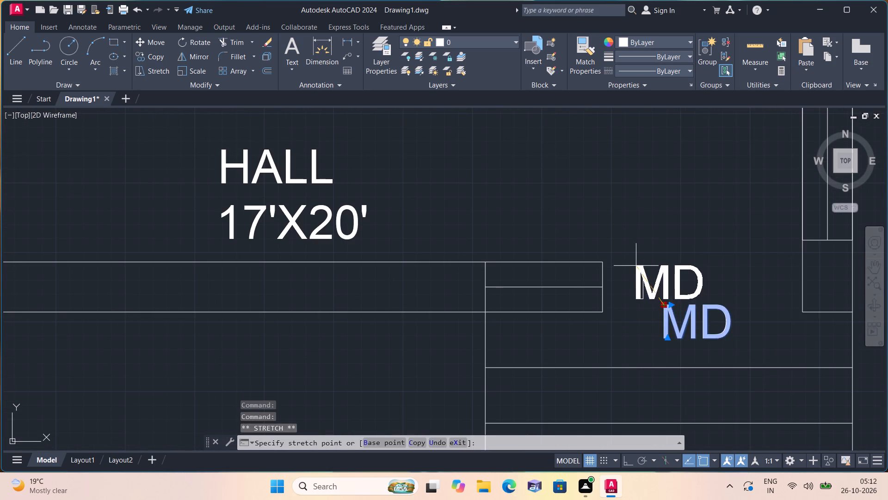
click(635, 265)
Examine the label positions around the kitchen, hall and portico, and clear the label selection.
middle_drag(638, 350, 615, 297)
scroll(623, 330, down, 2)
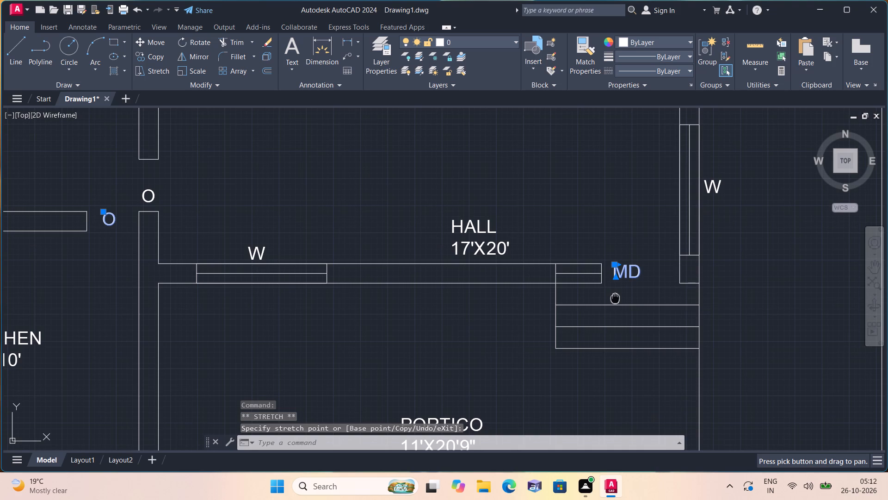
scroll(256, 430, down, 1)
middle_drag(245, 364, 272, 352)
scroll(245, 362, down, 2)
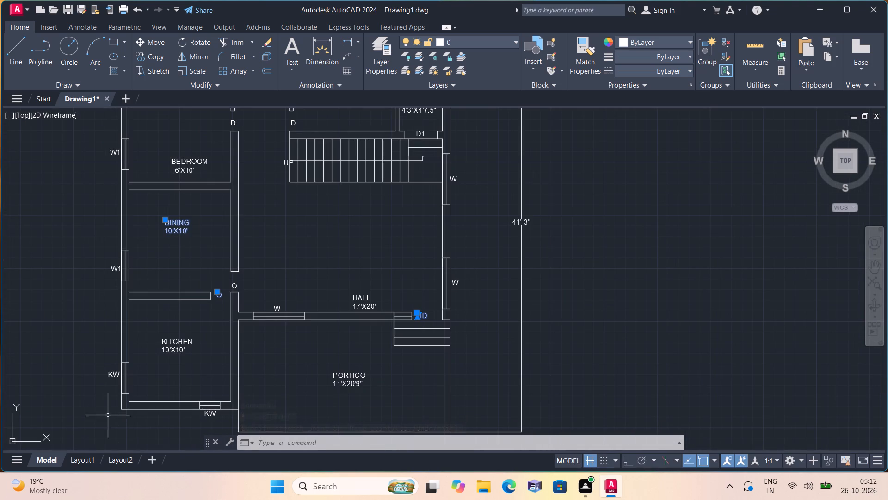
middle_drag(312, 390, 279, 327)
scroll(279, 327, up, 1)
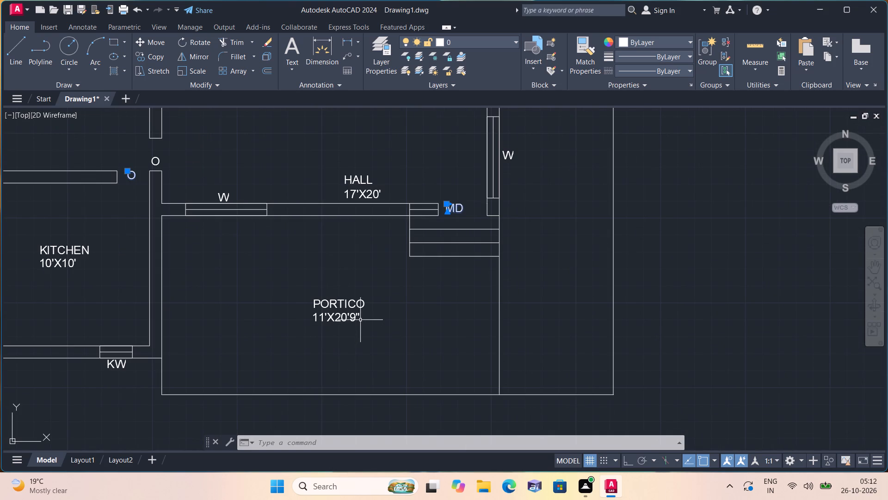
key(Escape)
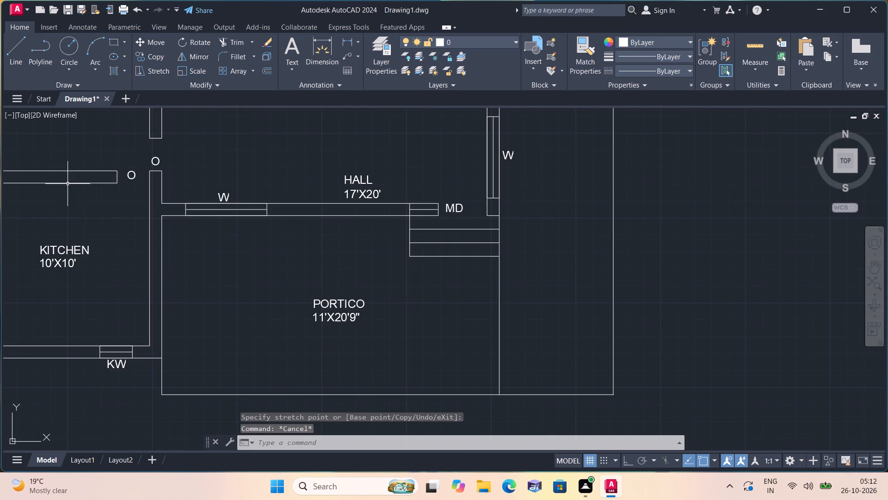
Open the recent drawing beds_plan.dwg.
click(16, 12)
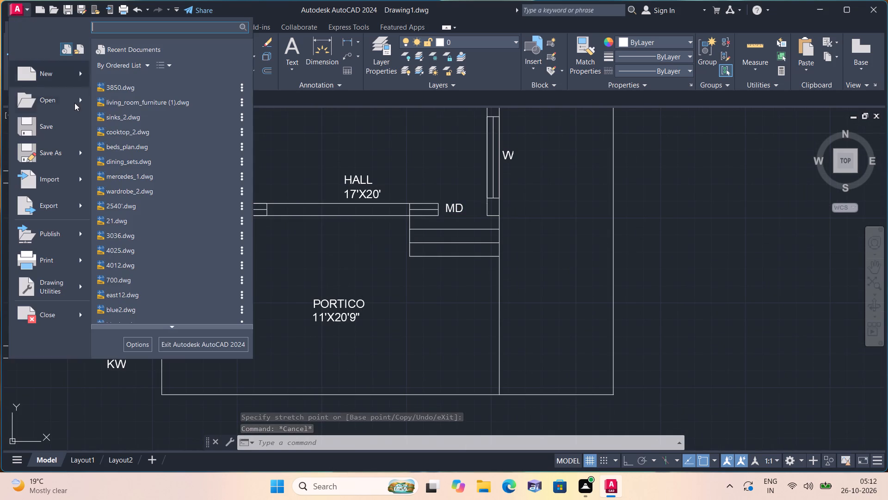
click(136, 147)
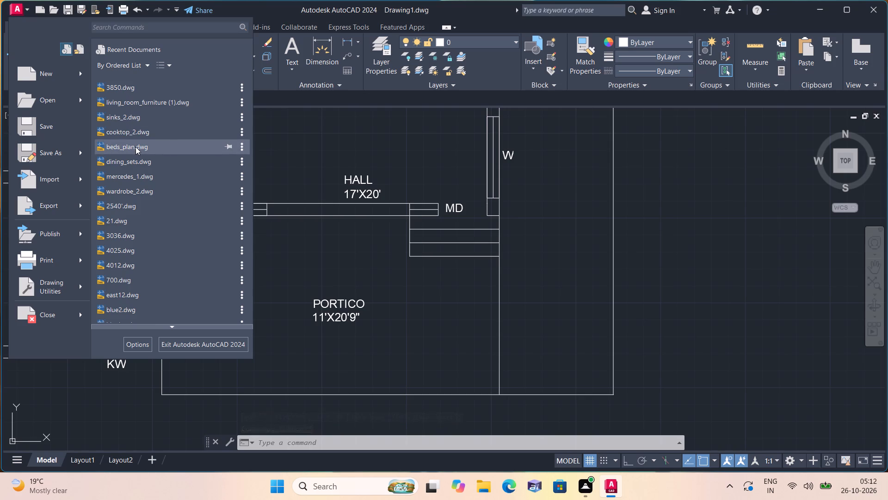
Copy the double bed with bedside tables and ornate rug from beds_plan into Drawing1, placing it beside the floor plan.
drag(256, 284, 251, 278)
click(148, 149)
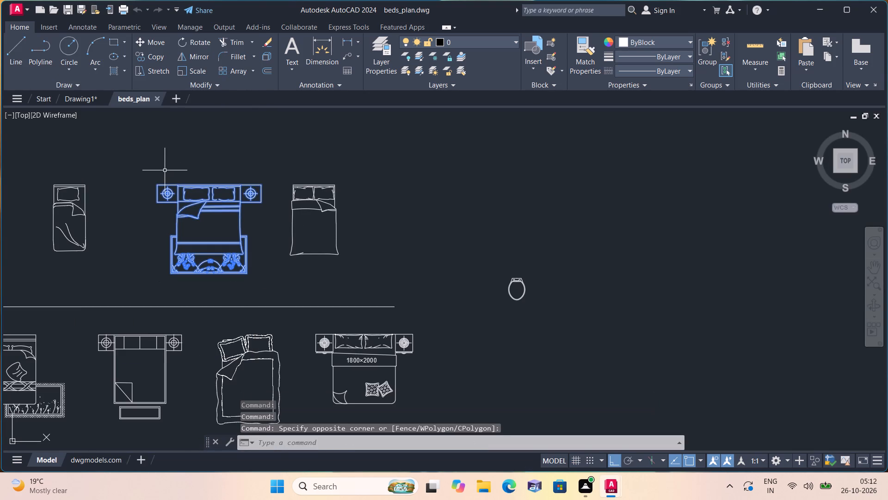
key(ctrl+c)
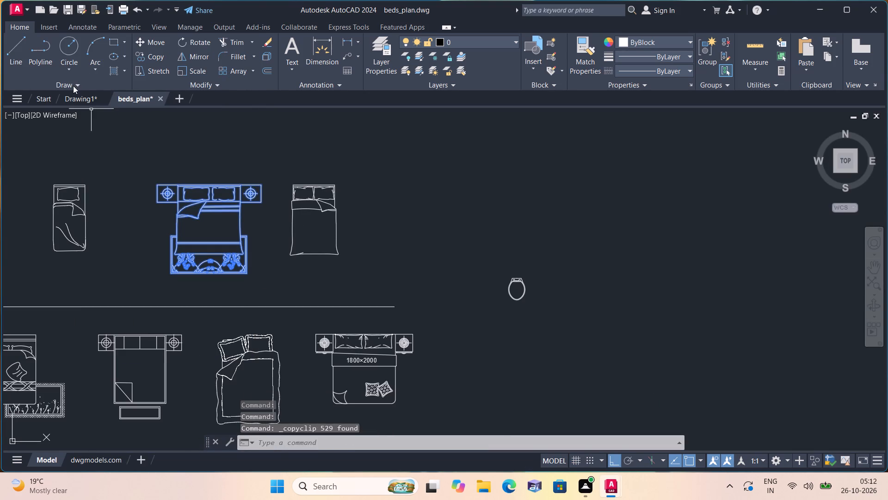
click(73, 95)
key(ctrl+v)
ctrl+scroll(125, 179, down, 4)
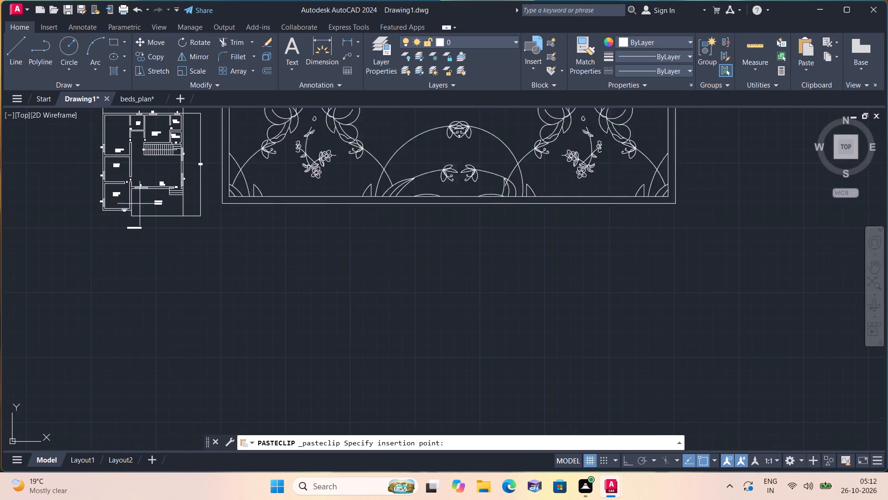
click(271, 259)
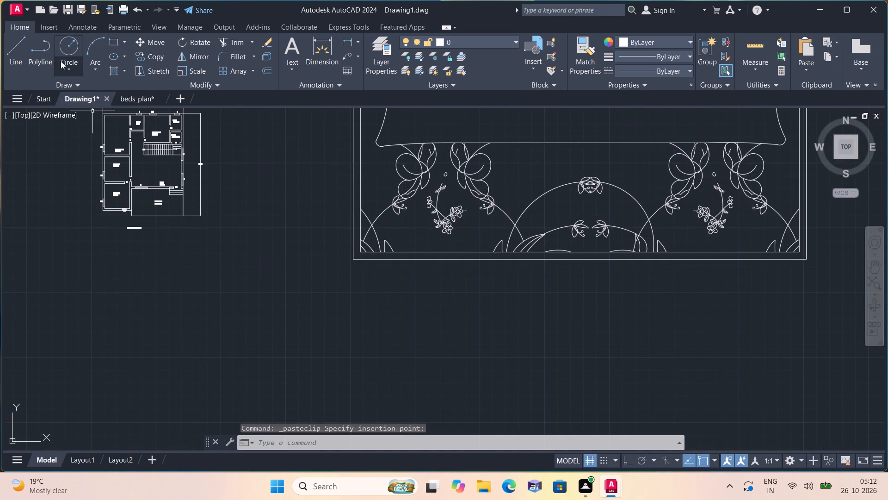
Copy the sofa set with oval table, two armchairs and round side tables from living_room_furniture (1).dwg into Drawing1, beside the bed.
click(19, 9)
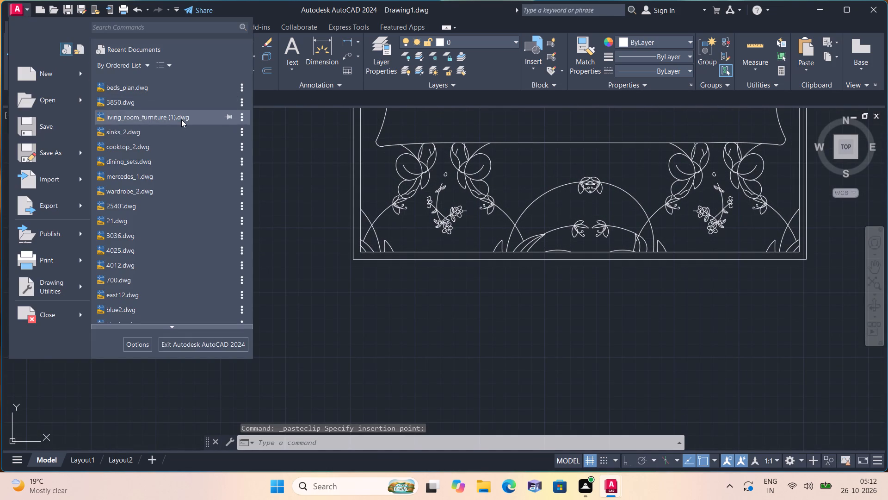
click(181, 118)
scroll(286, 224, down, 2)
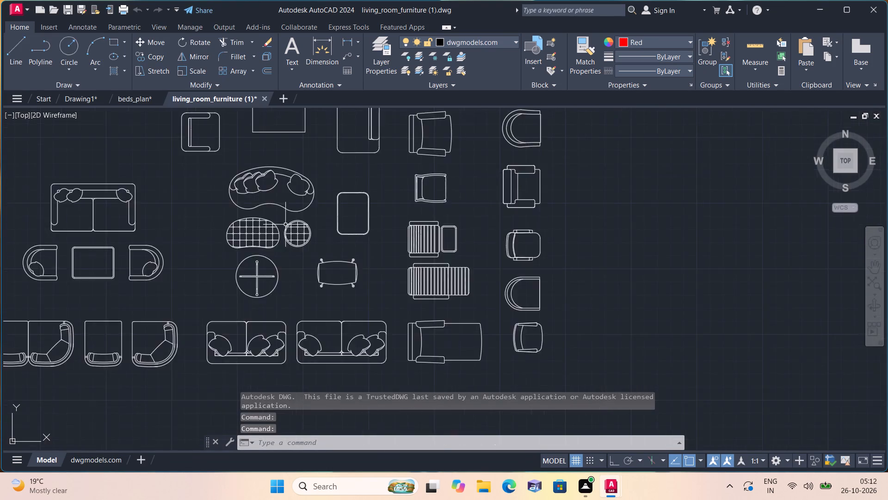
scroll(285, 225, down, 2)
click(208, 188)
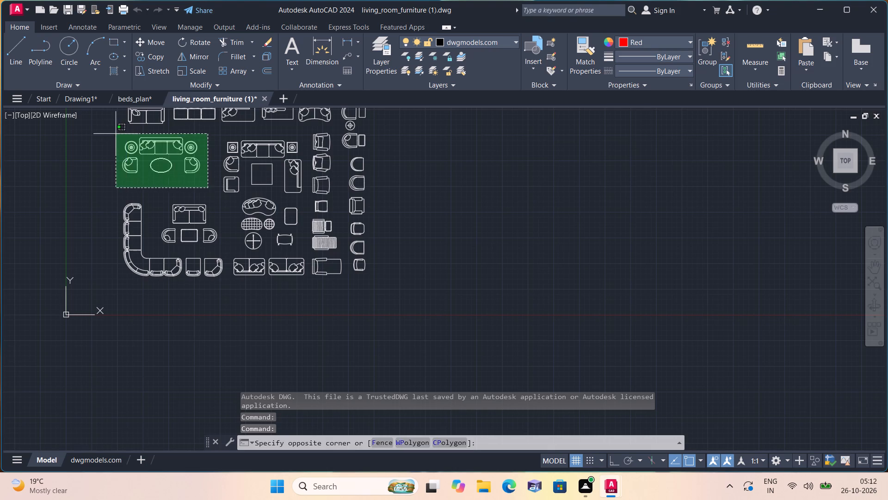
click(109, 134)
key(ctrl+c)
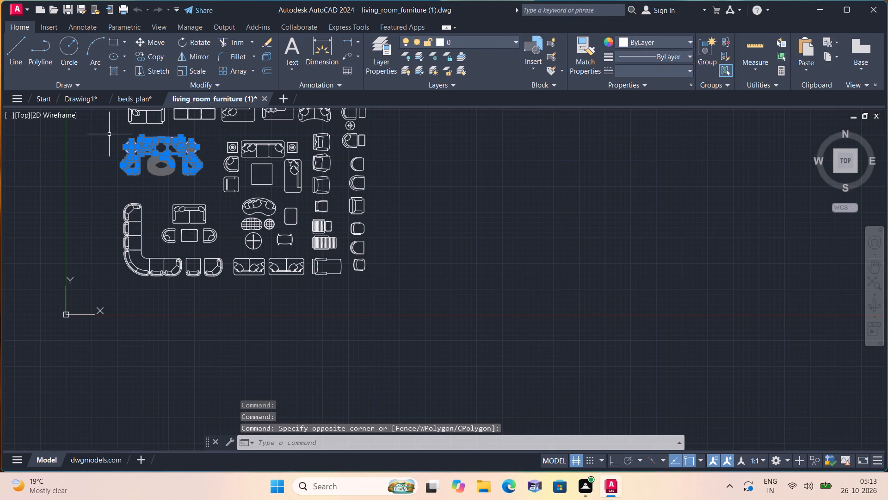
click(82, 96)
key(ctrl+v)
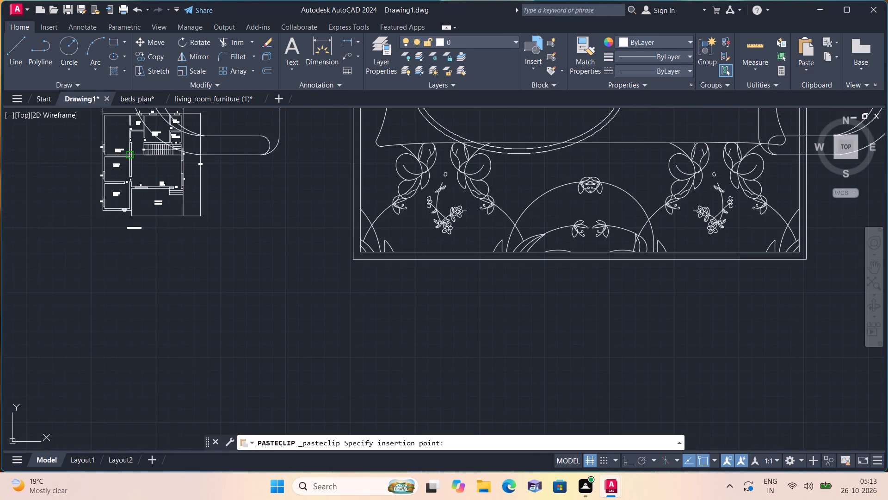
ctrl+scroll(130, 164, down, 5)
click(263, 197)
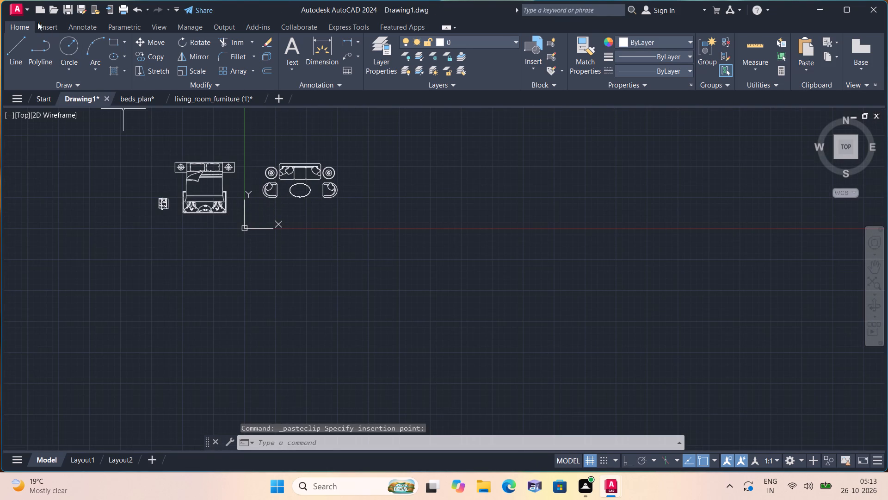
Copy the car's top view from mercedes_1.dwg into Drawing1, placing it near the sofa set.
click(17, 13)
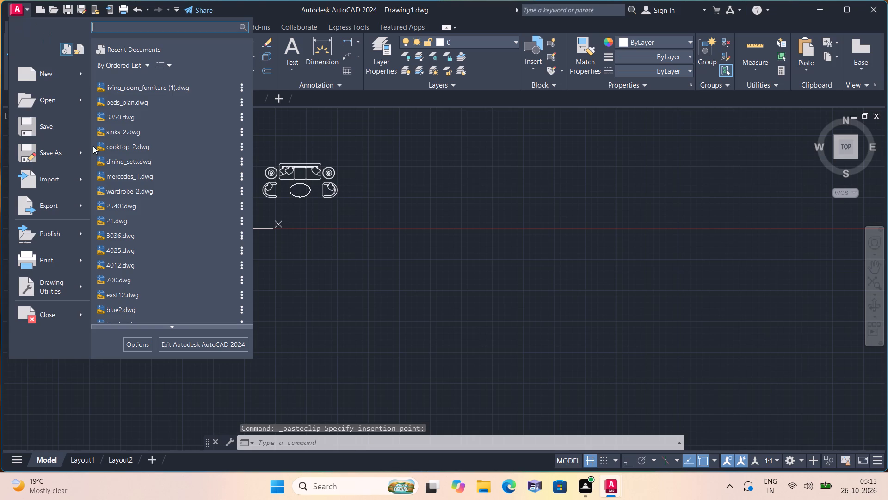
click(132, 172)
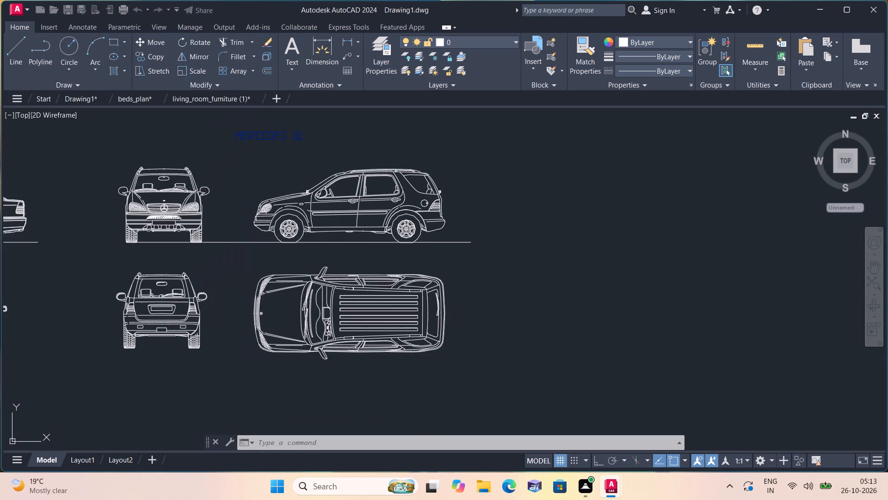
click(505, 385)
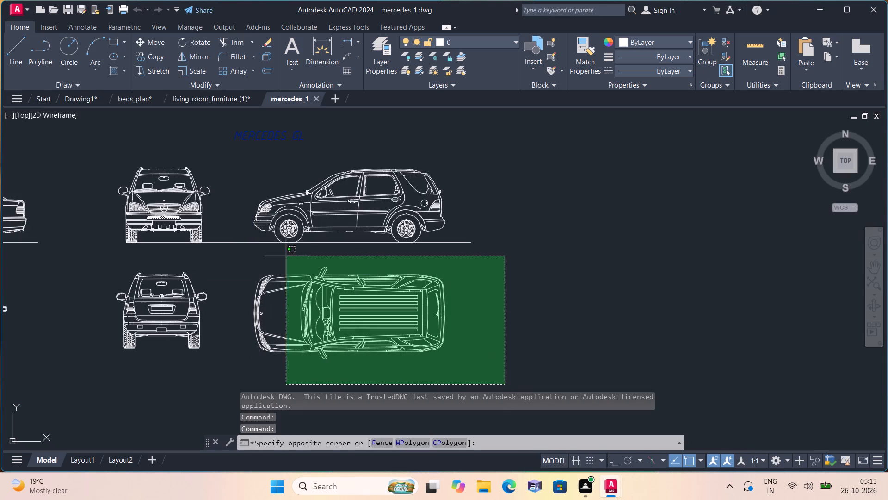
click(240, 256)
key(ctrl+c)
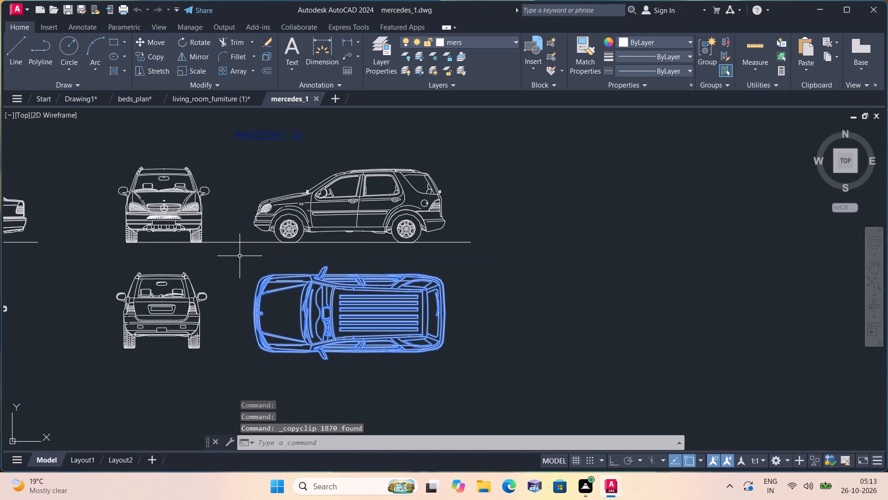
click(75, 95)
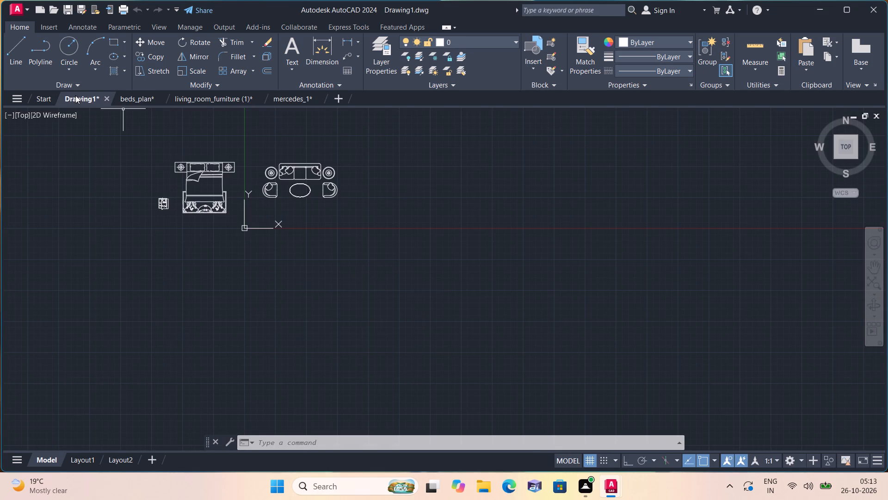
key(ctrl+v)
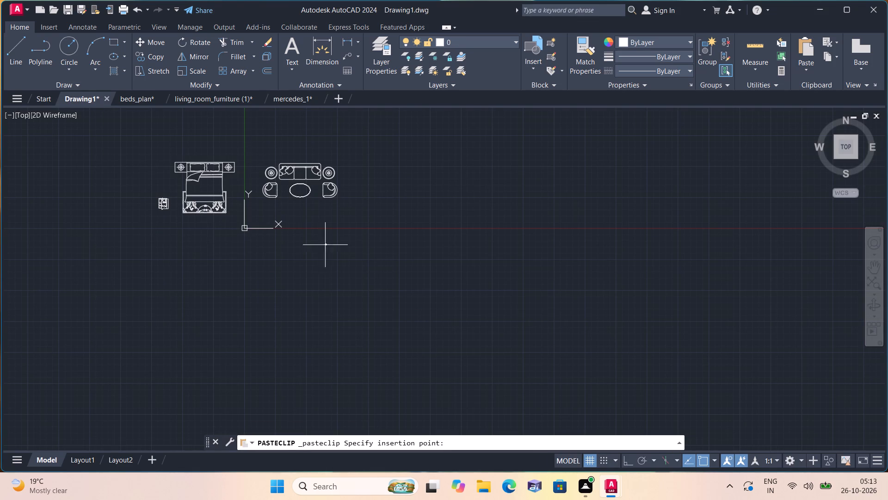
scroll(402, 218, down, 4)
click(349, 225)
Scale up the tiny pasted car freehand from a base point at its location.
scroll(348, 225, up, 3)
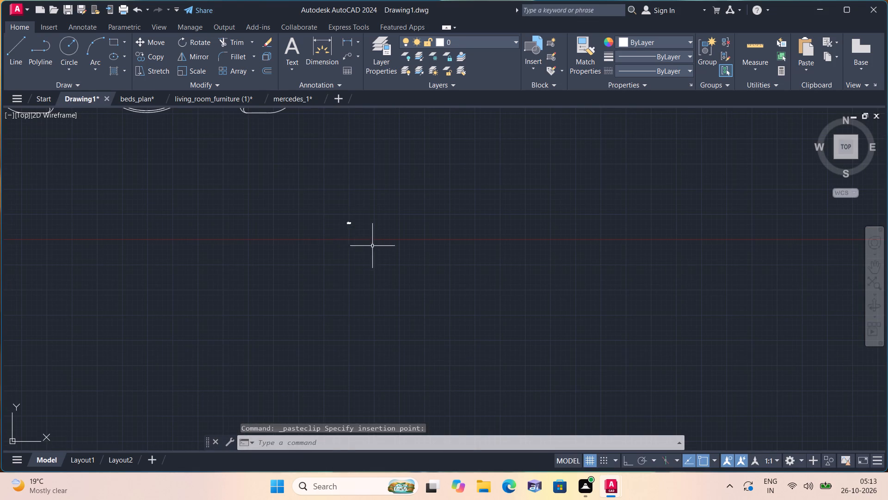
drag(372, 246, 358, 229)
click(302, 194)
click(197, 69)
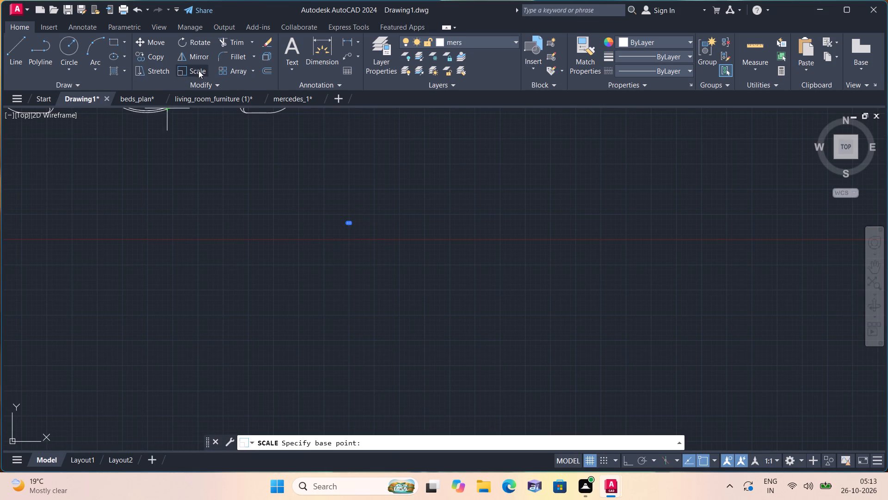
click(351, 222)
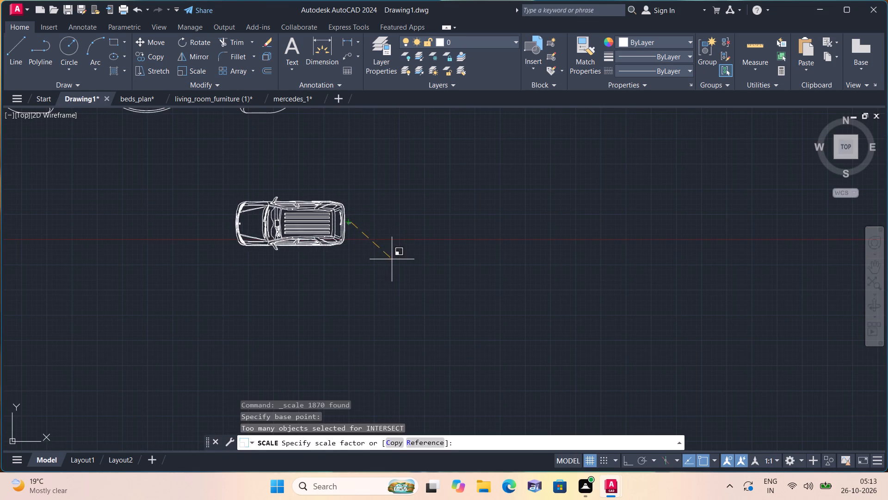
click(393, 259)
Copy the six-seat dining table with the marbled top from dining_sets.dwg into Drawing1, placing it below the sofa set.
scroll(387, 255, down, 2)
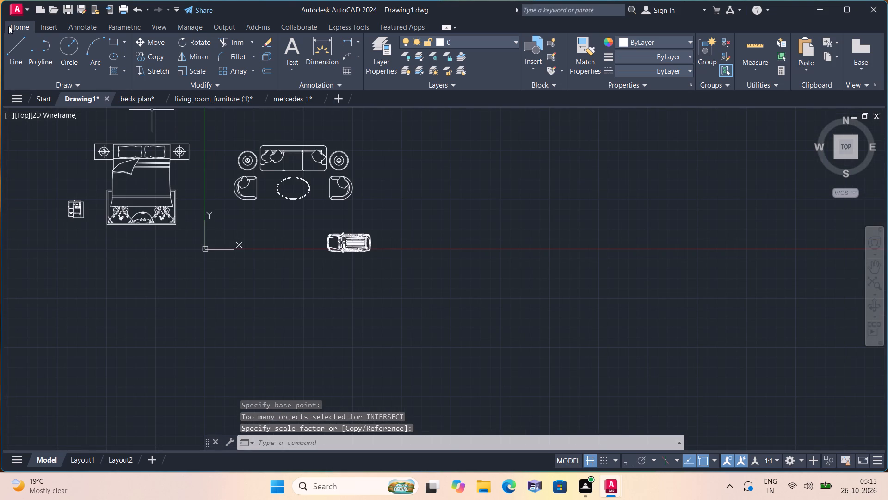
click(19, 6)
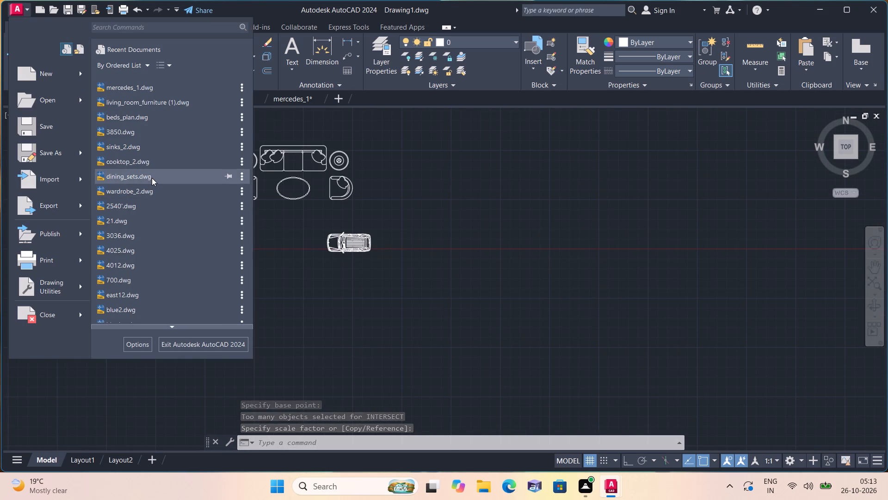
click(152, 177)
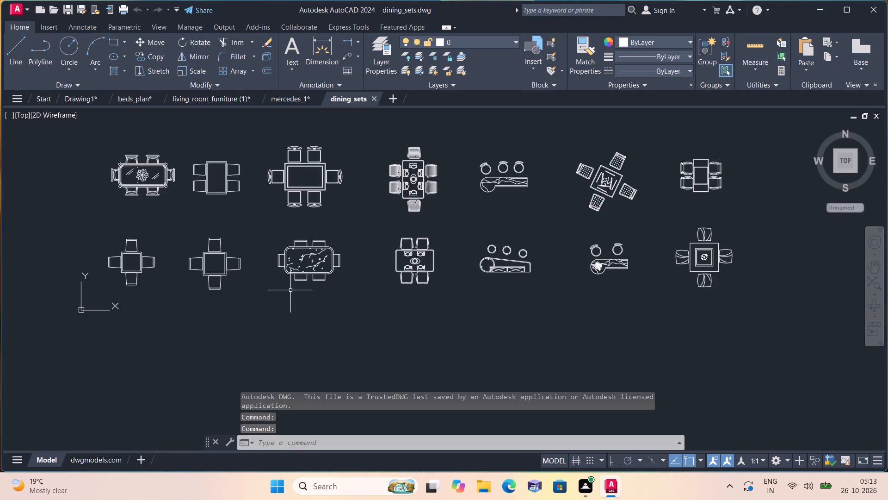
click(346, 297)
click(270, 226)
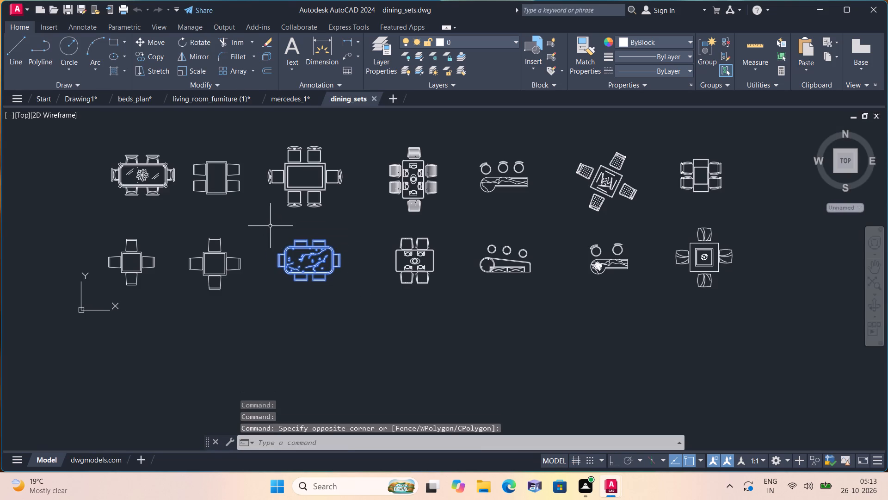
key(ctrl+c)
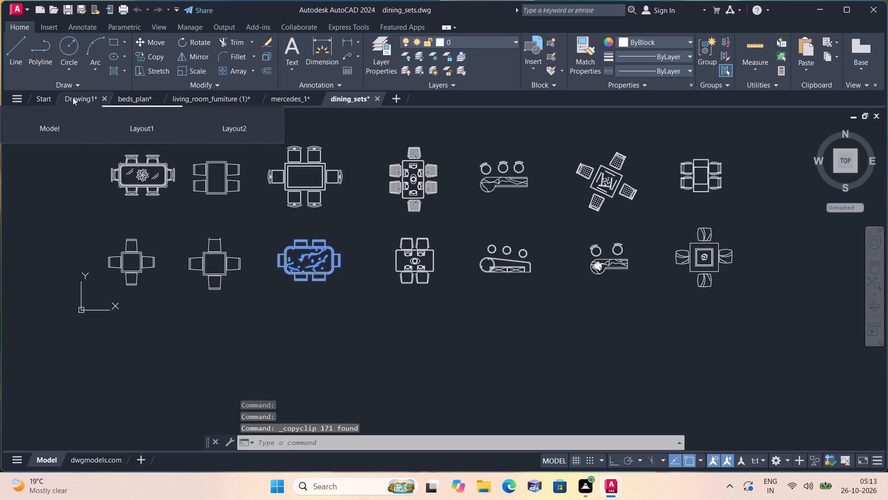
click(73, 97)
key(ctrl+v)
click(242, 304)
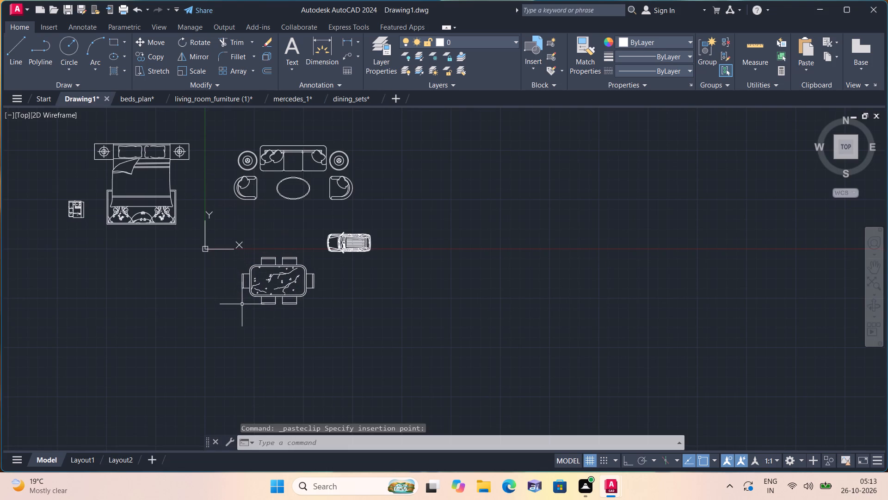
Copy the small single-bowl sink with drainer in the second row of sinks_2.dwg into Drawing1, above and right of the car.
click(13, 4)
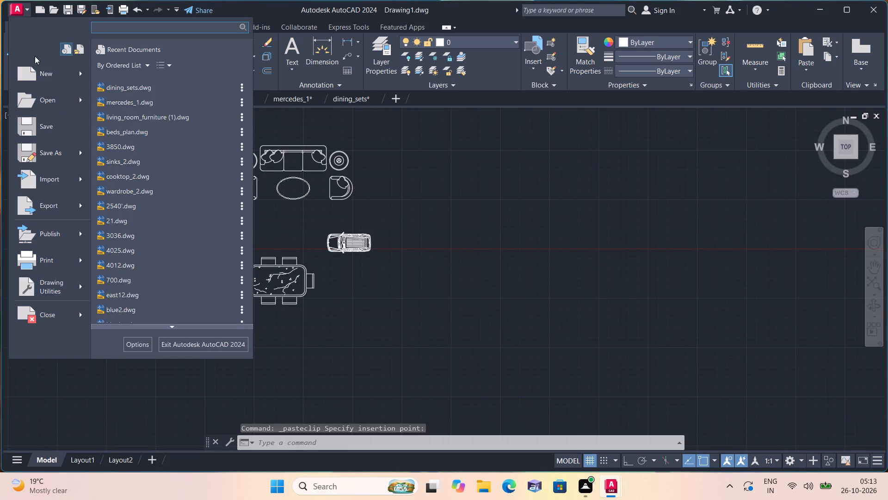
click(129, 161)
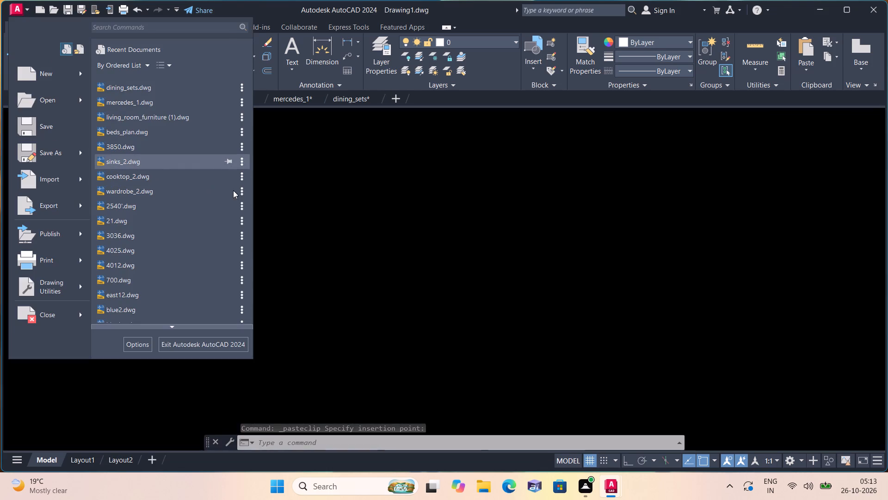
click(503, 200)
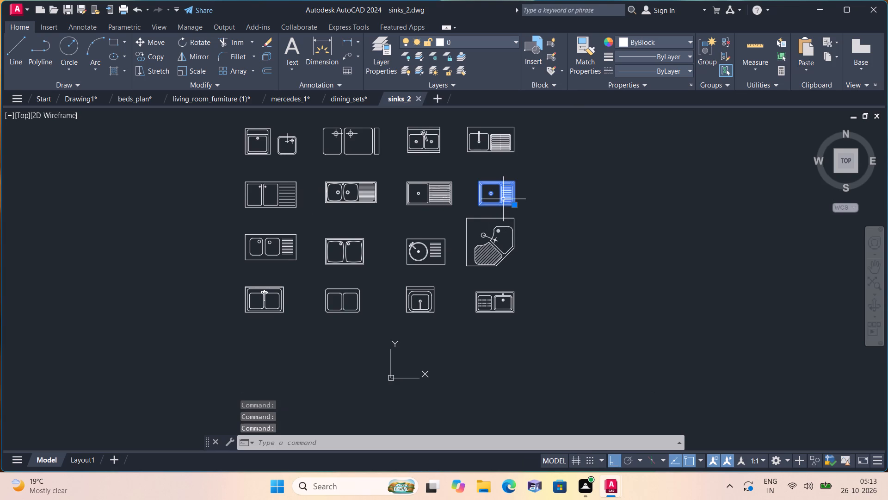
key(ctrl+c)
click(74, 94)
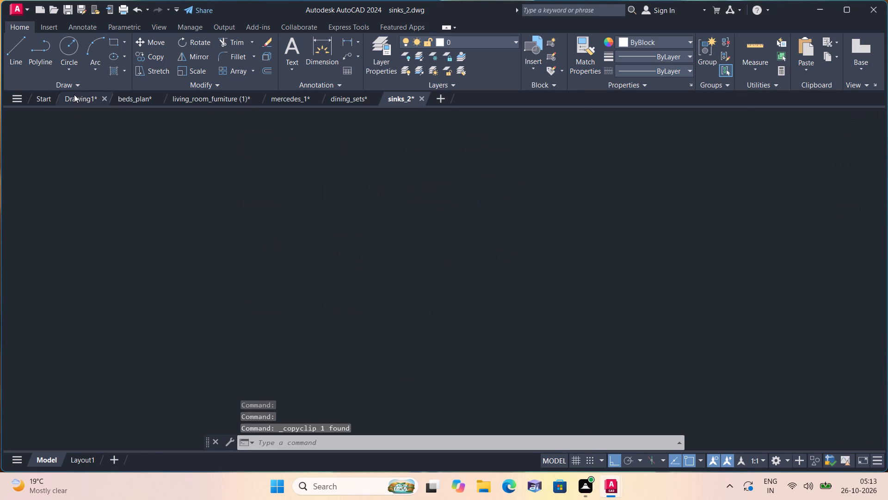
key(ctrl+v)
click(398, 212)
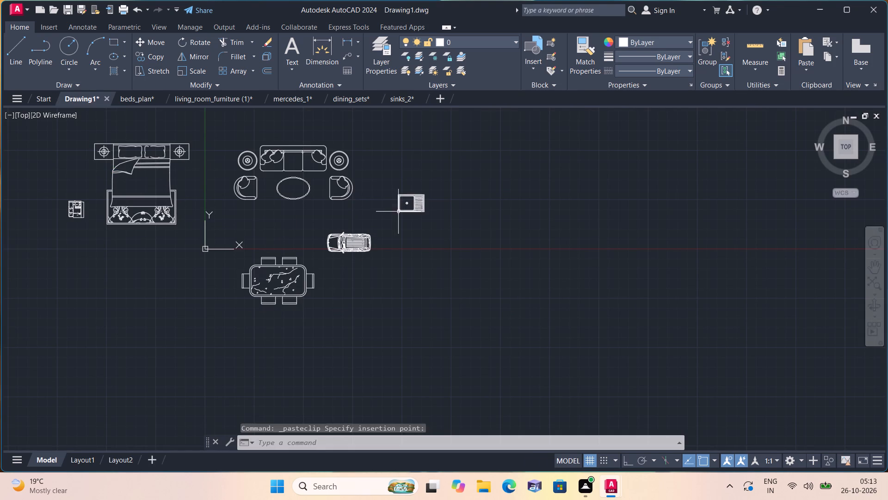
Copy the two-burner cooktop with three-pronged burners from cooktop_2.dwg into Drawing1, placing it above the dining table.
click(14, 13)
click(137, 172)
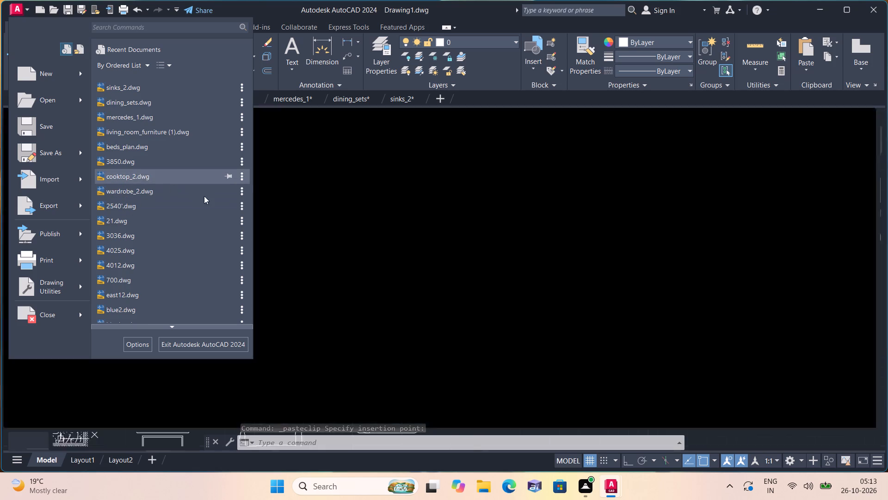
click(442, 287)
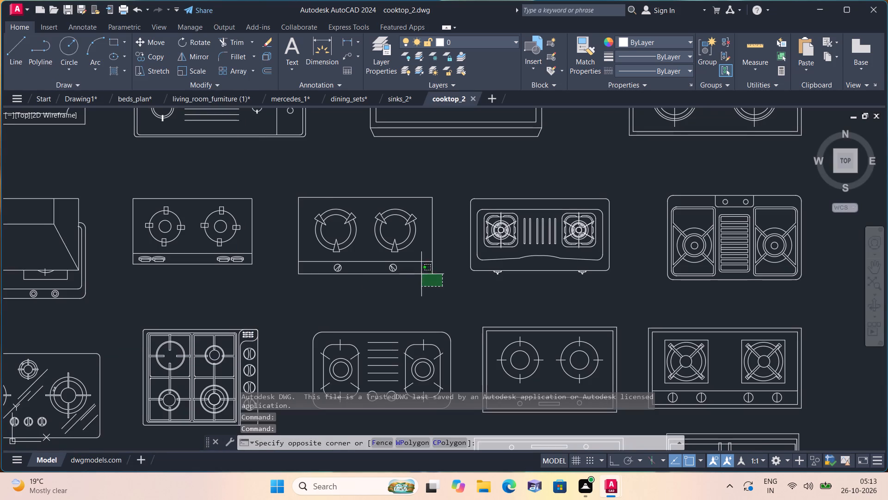
click(283, 177)
key(ctrl+c)
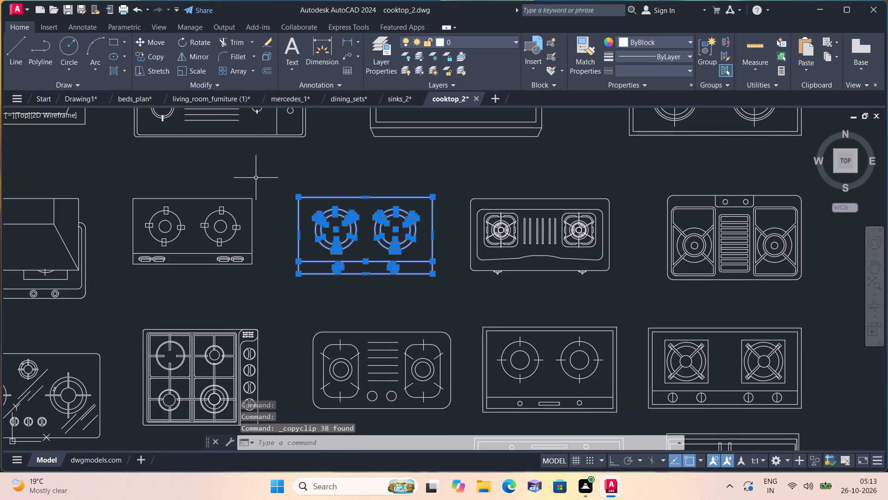
click(74, 96)
key(ctrl+v)
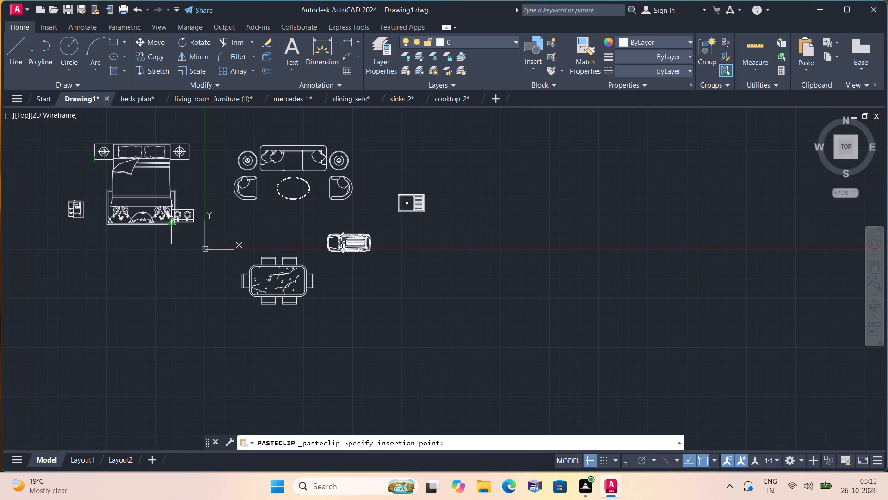
scroll(270, 240, up, 3)
click(263, 235)
Rotate the pasted two-burner cooktop 180° about its lower-right corner with Ortho switched on.
drag(365, 257, 359, 254)
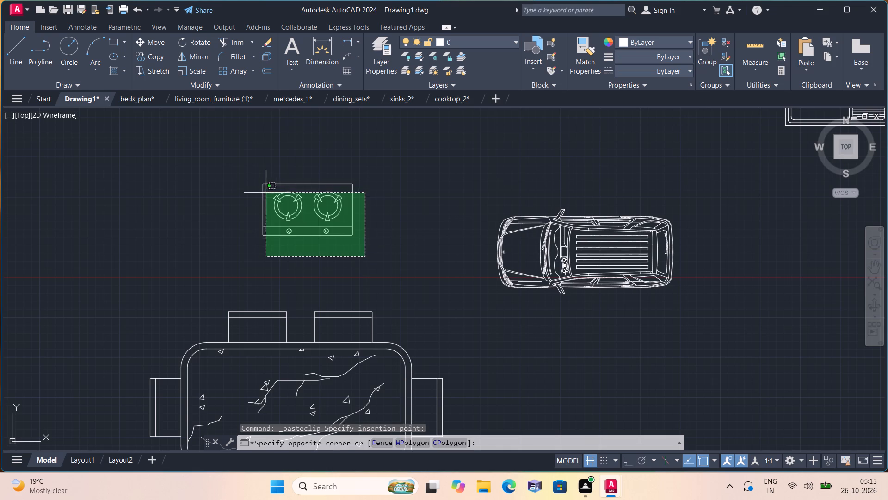
click(215, 153)
click(195, 40)
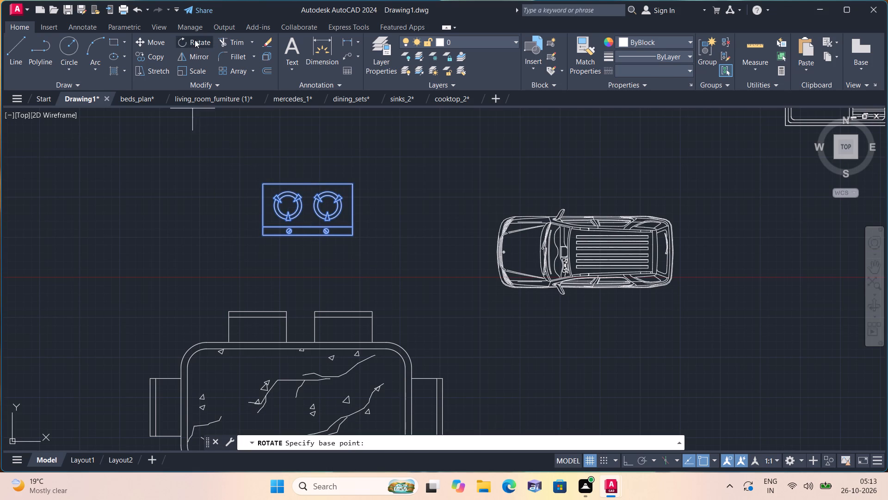
click(626, 459)
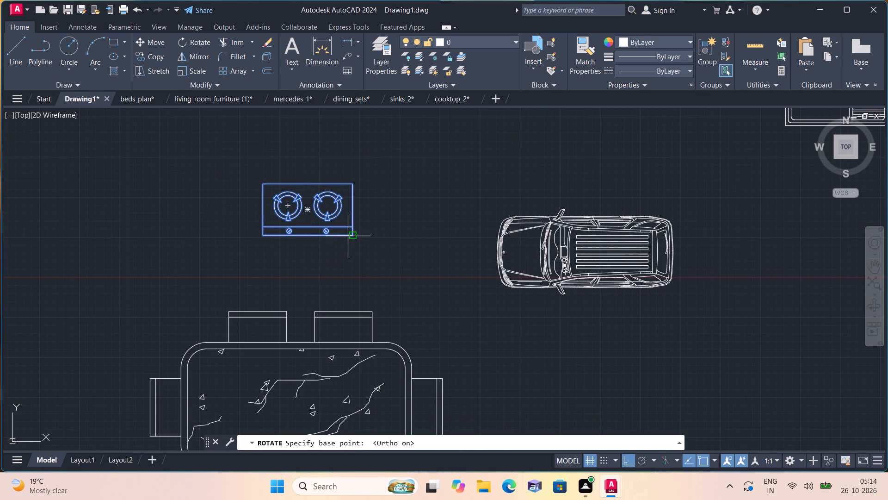
click(347, 233)
click(175, 230)
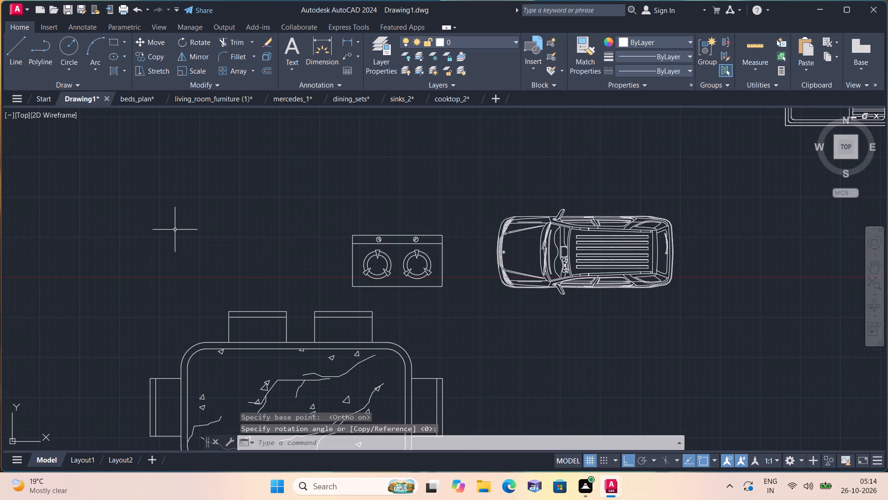
scroll(175, 230, down, 1)
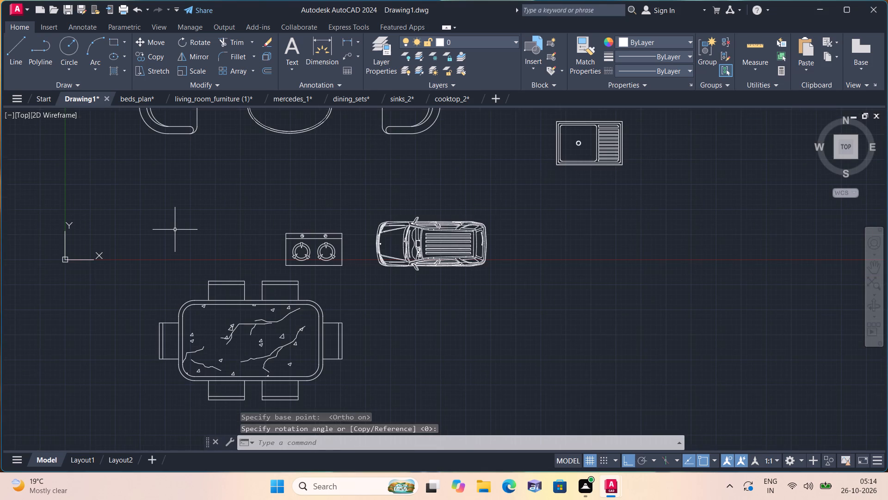
Copy the first wardrobe in the upper row of wardrobe_2.dwg into Drawing1, placing it below and right of the car.
click(19, 6)
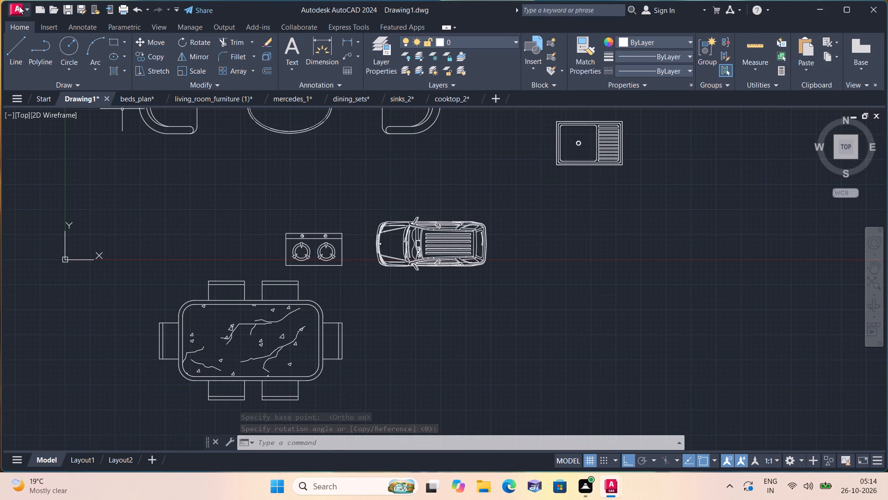
click(130, 189)
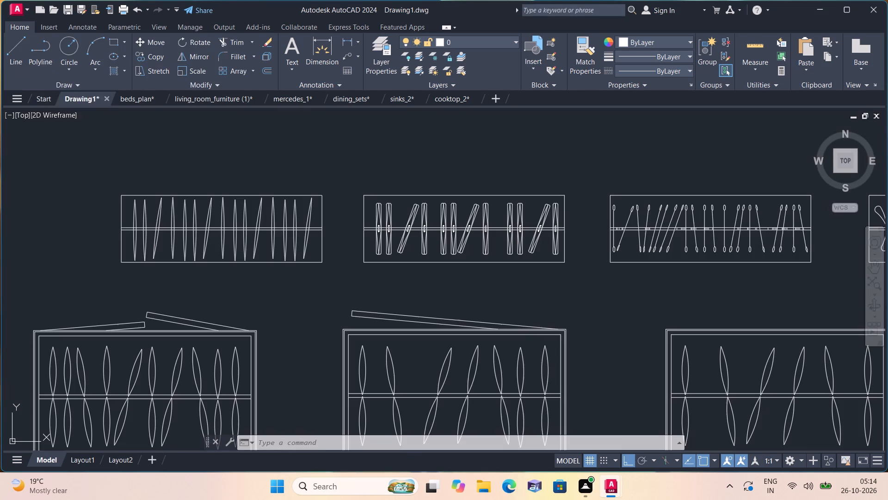
drag(329, 275, 324, 270)
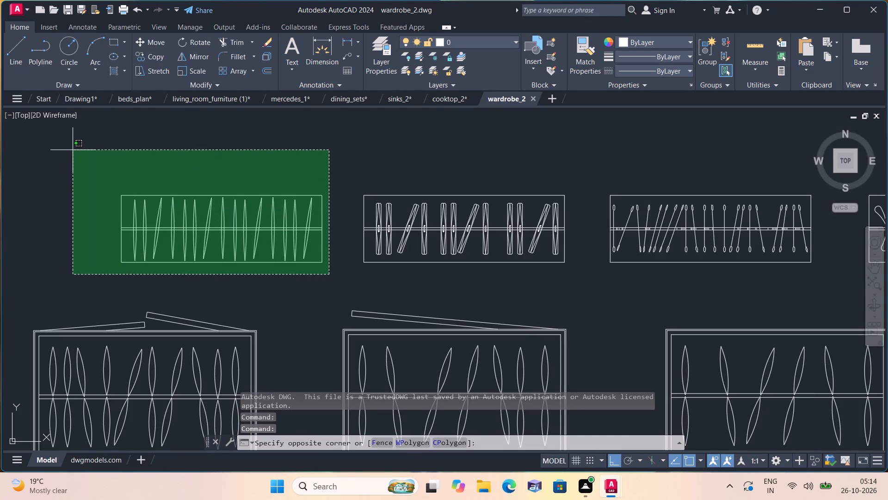
click(61, 146)
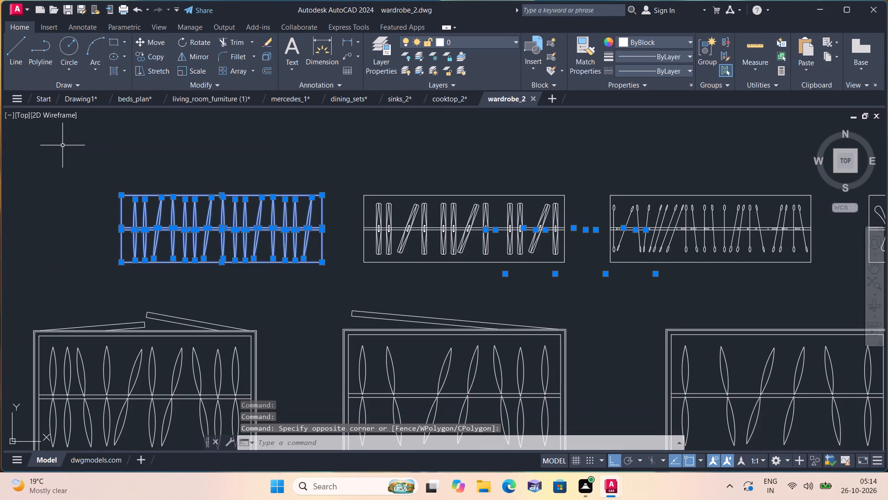
key(ctrl+c)
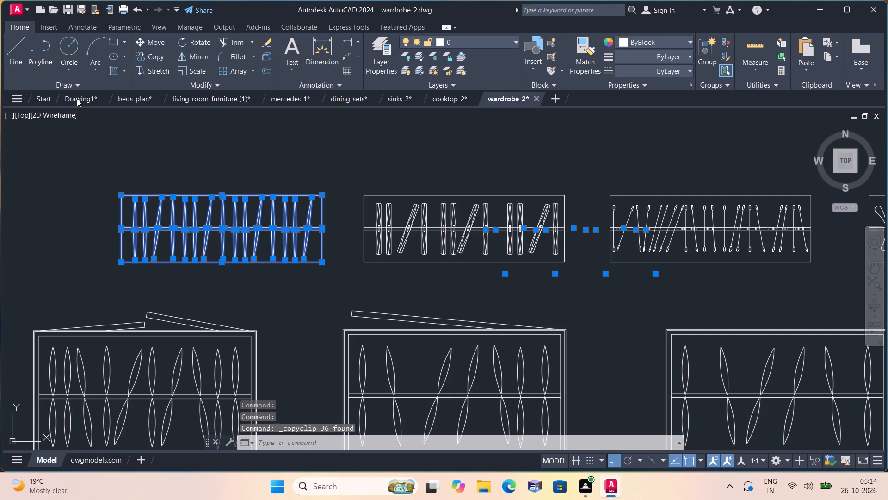
click(77, 98)
key(ctrl+v)
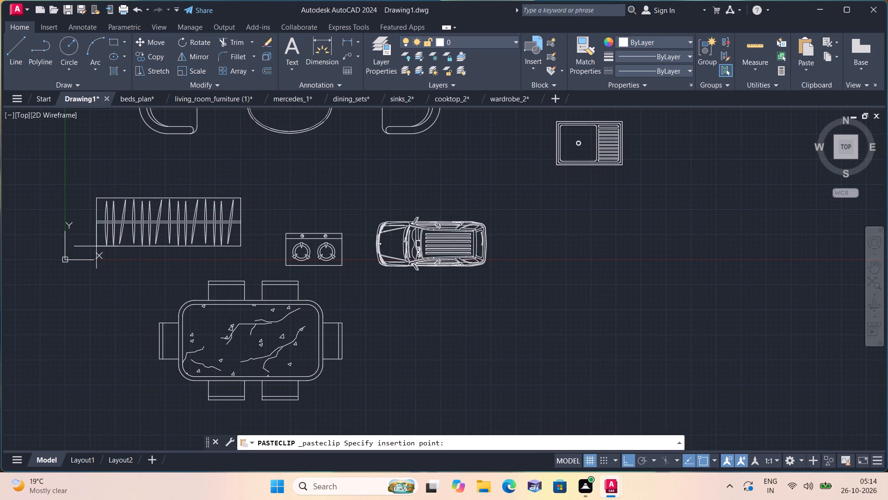
click(491, 333)
Rotate the pasted wardrobe 270° about a point inside it so that it stands vertically.
scroll(612, 351, up, 2)
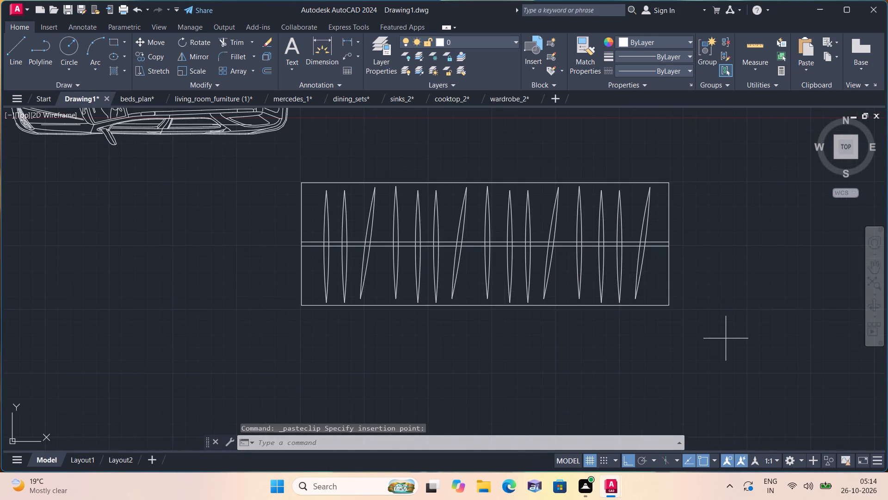
click(726, 338)
click(196, 163)
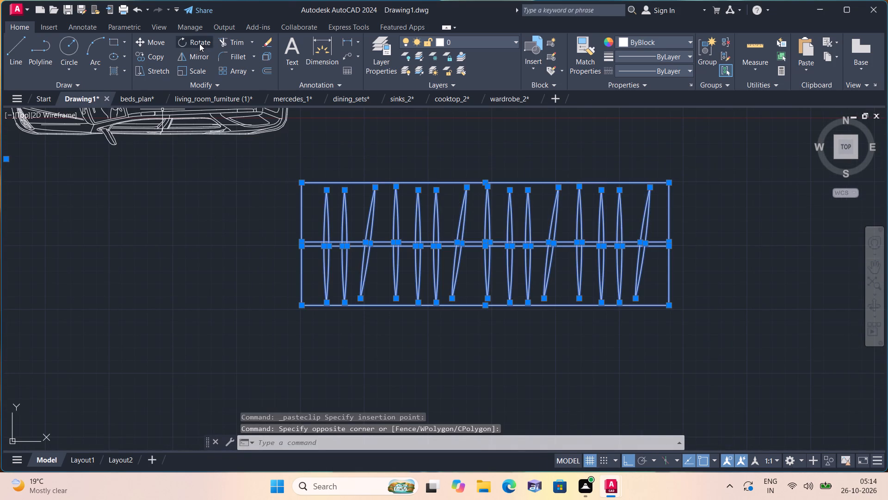
click(199, 44)
drag(580, 236, 576, 246)
click(601, 350)
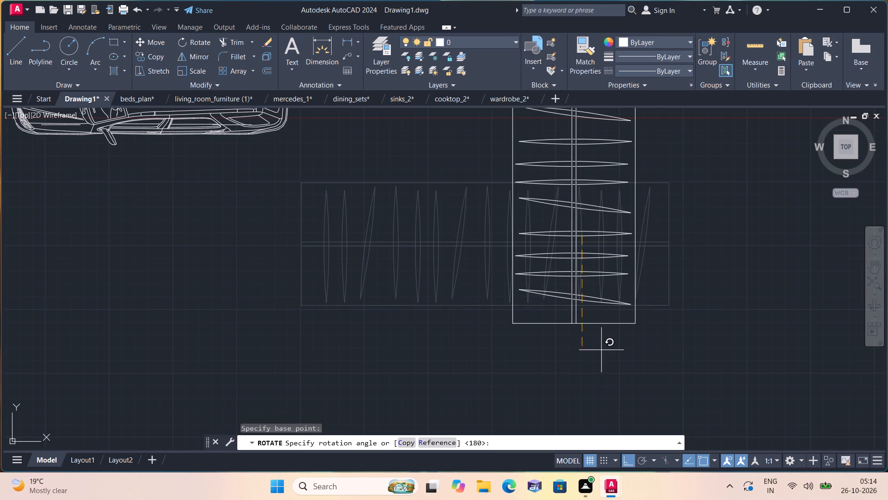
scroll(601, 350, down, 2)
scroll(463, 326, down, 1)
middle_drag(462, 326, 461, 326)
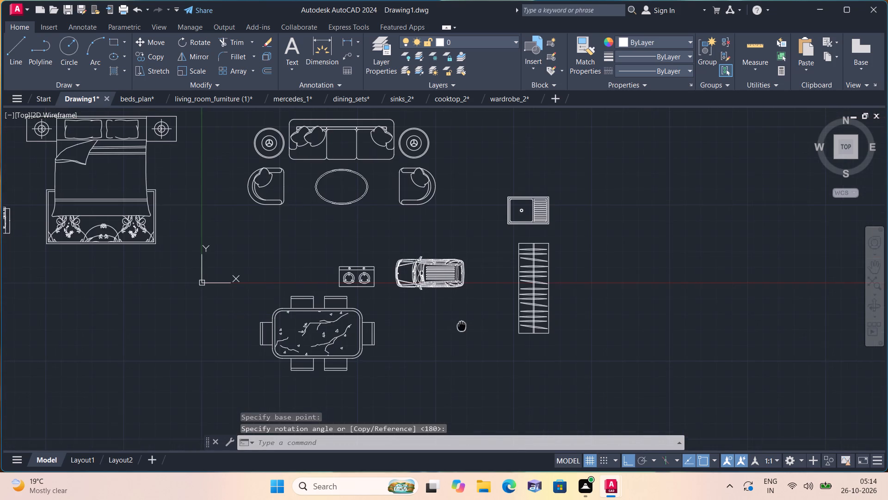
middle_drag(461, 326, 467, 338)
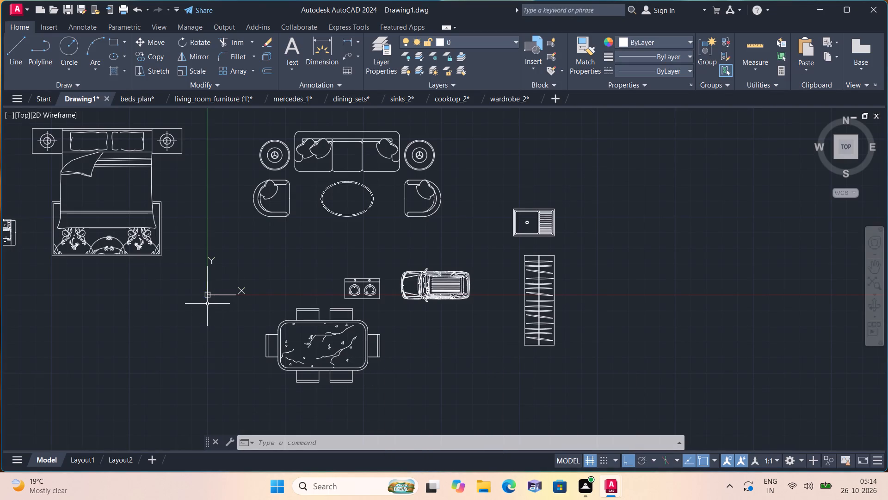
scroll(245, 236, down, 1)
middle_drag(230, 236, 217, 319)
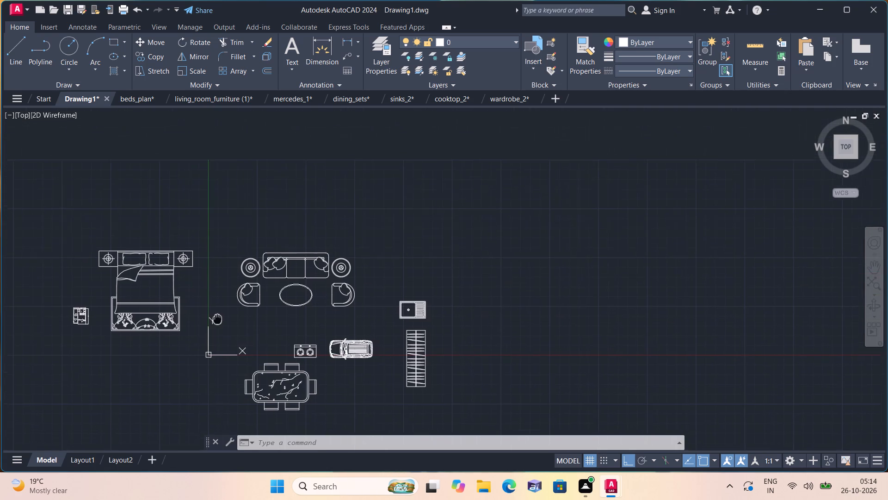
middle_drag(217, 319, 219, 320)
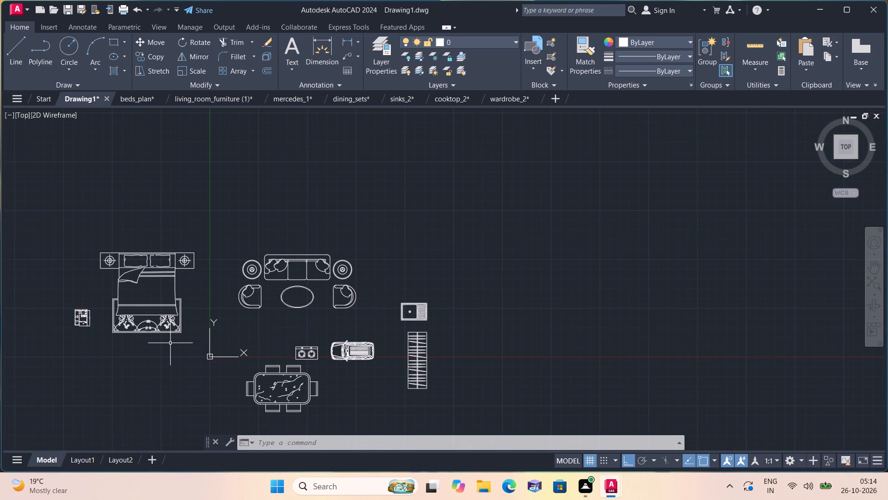
Rotate the car 270° about a point on its roof so that its front faces up.
scroll(170, 343, up, 1)
middle_drag(160, 312, 188, 244)
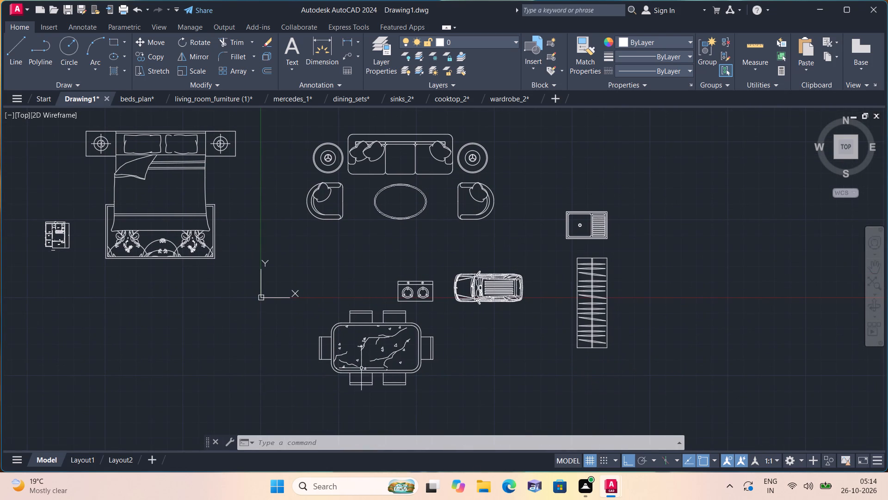
middle_drag(341, 352, 294, 347)
scroll(455, 292, up, 1)
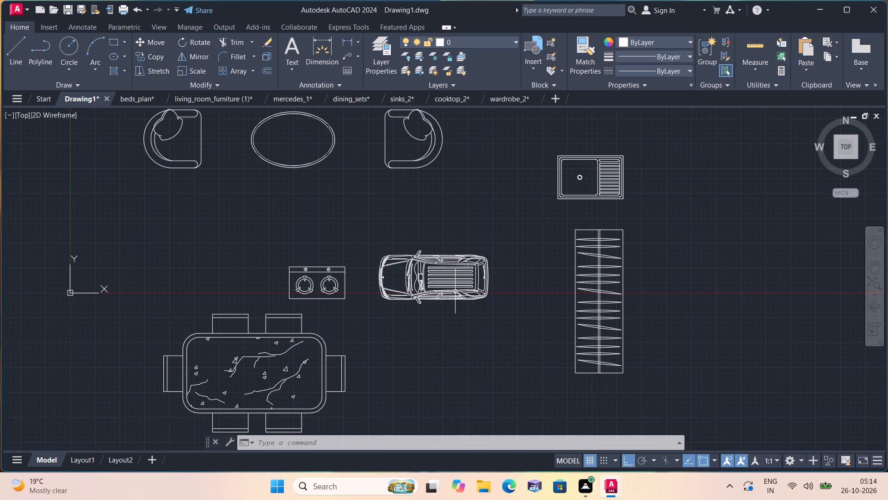
click(507, 313)
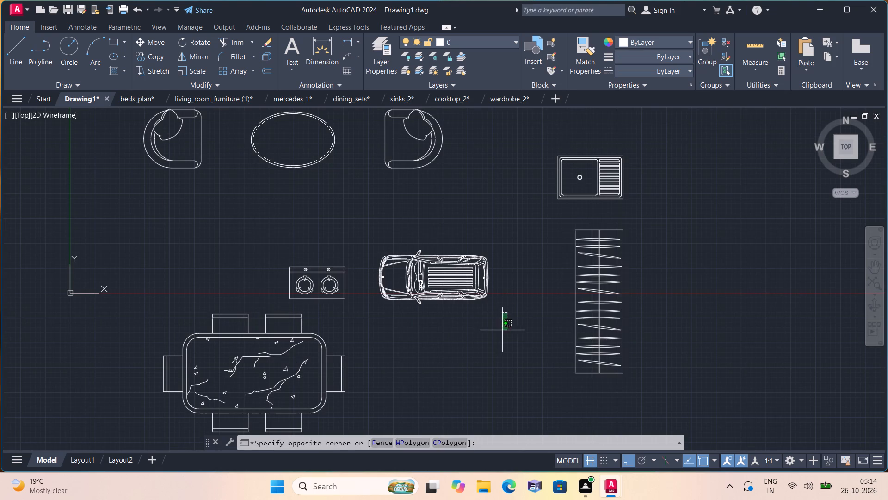
click(375, 222)
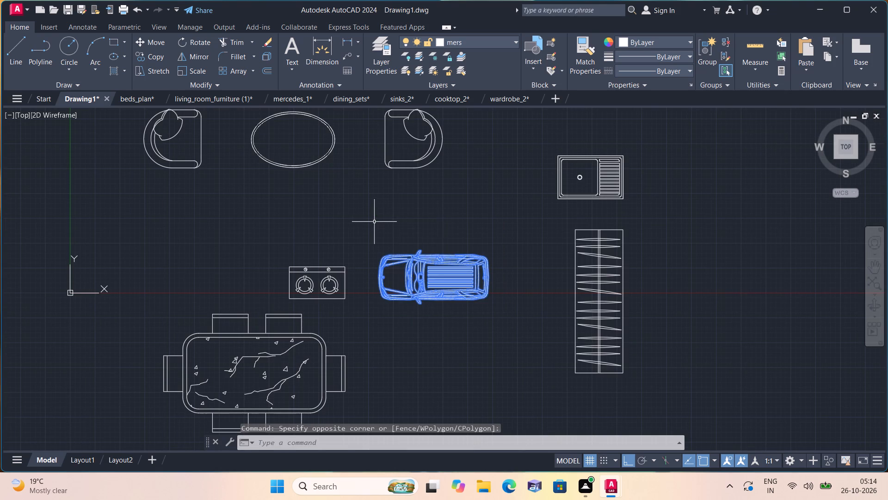
click(204, 43)
click(455, 272)
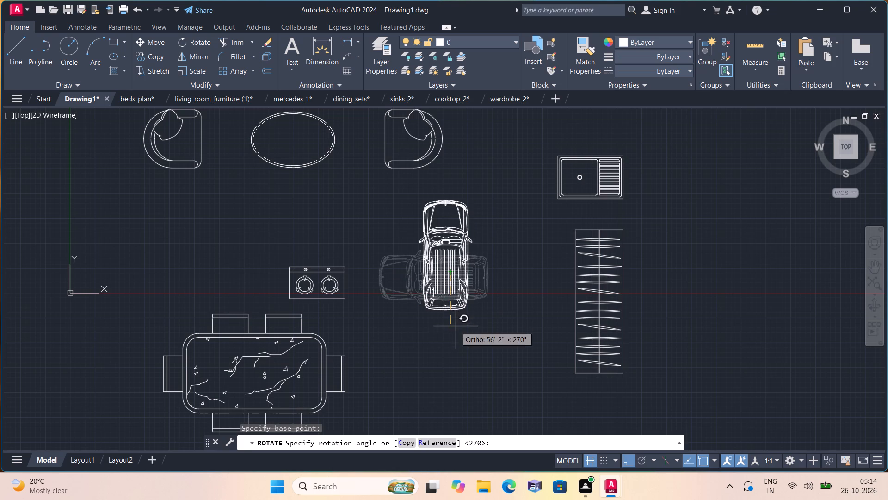
click(455, 345)
Rotate the single-bowl sink 180° about a point on its right edge, bringing the drainer to the left of the bowl.
click(638, 210)
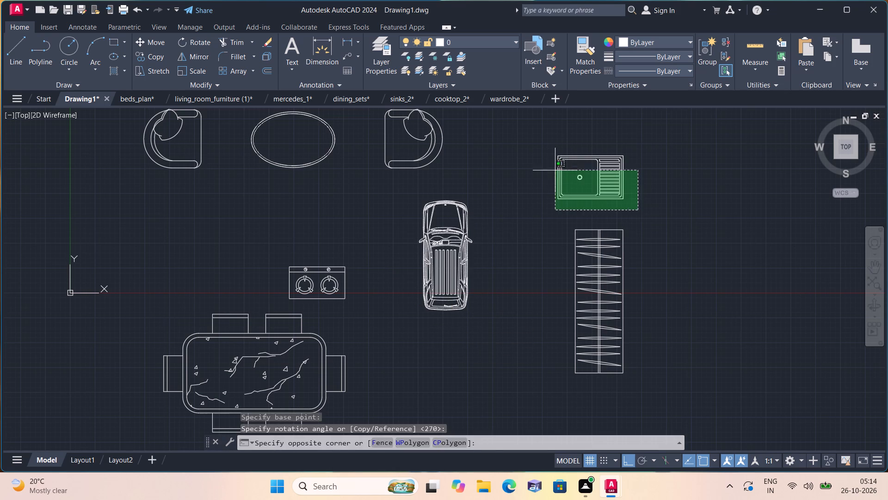
click(554, 155)
click(200, 41)
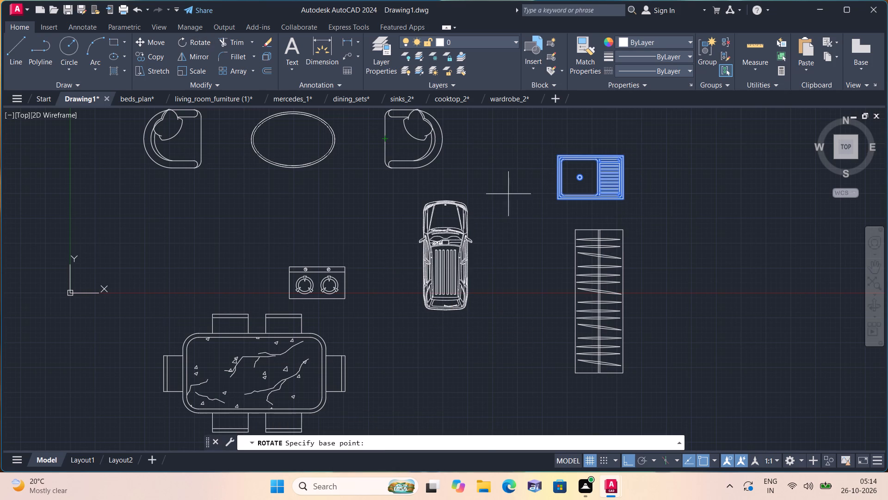
click(619, 178)
click(547, 201)
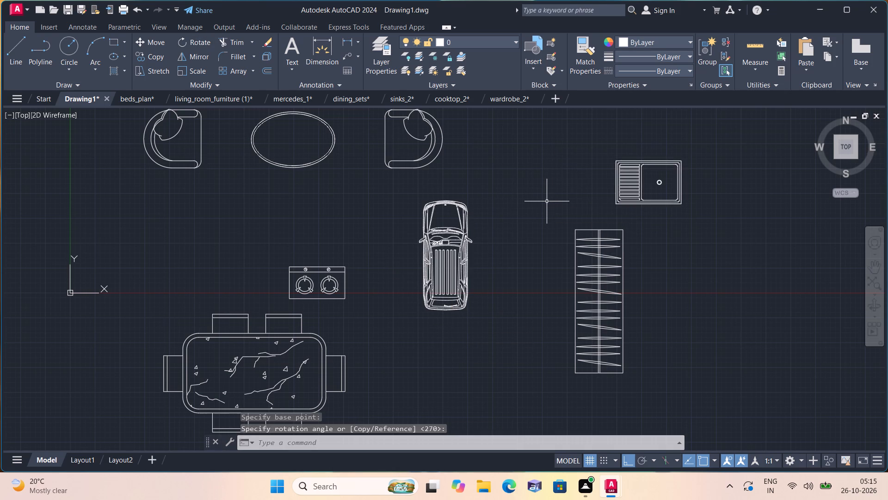
With Ortho switched off, scale the double bed set down freehand from a base point at its middle to suit the floor plan.
click(630, 458)
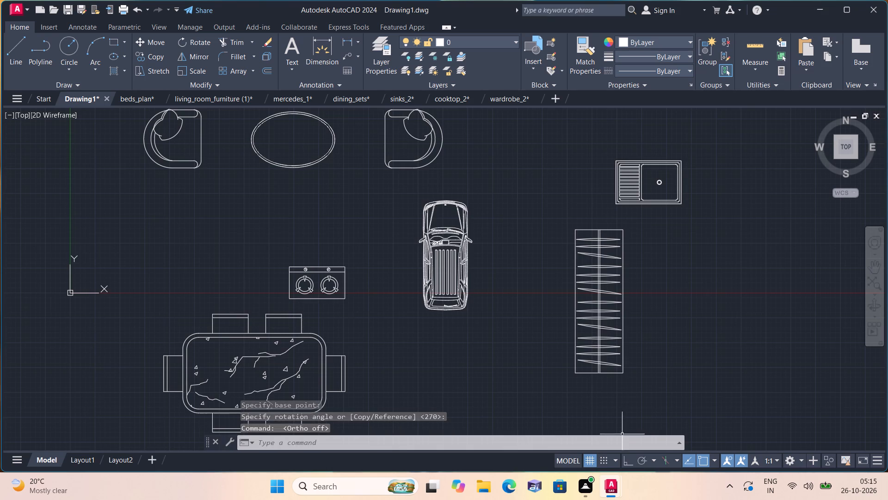
scroll(308, 179, down, 1)
scroll(206, 203, down, 1)
middle_drag(241, 210, 395, 212)
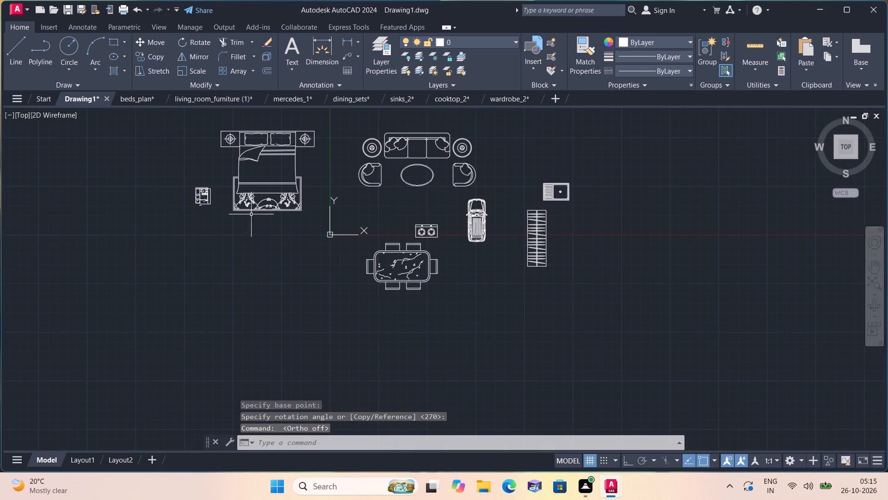
scroll(204, 186, up, 2)
scroll(245, 188, down, 1)
middle_drag(235, 193, 213, 286)
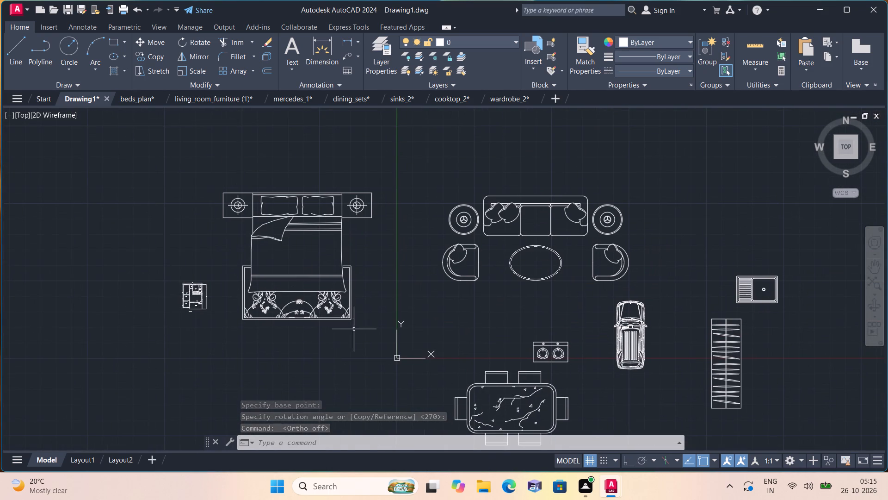
click(364, 327)
click(228, 161)
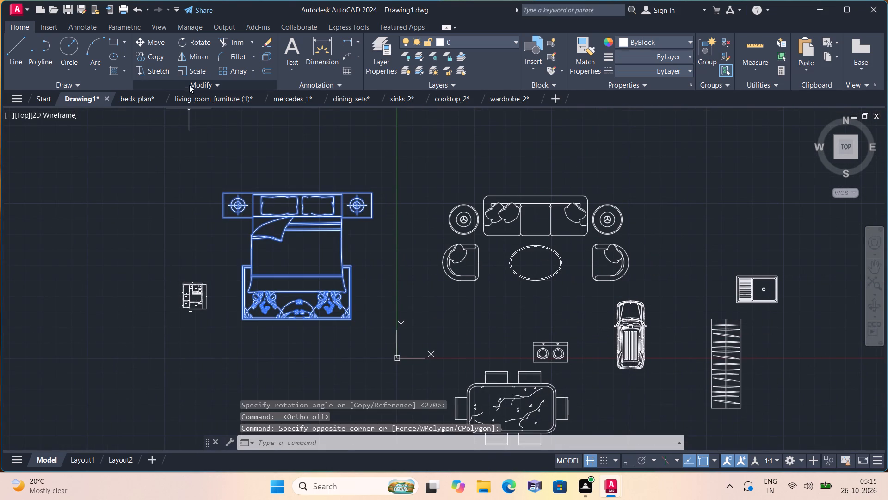
click(196, 68)
click(294, 265)
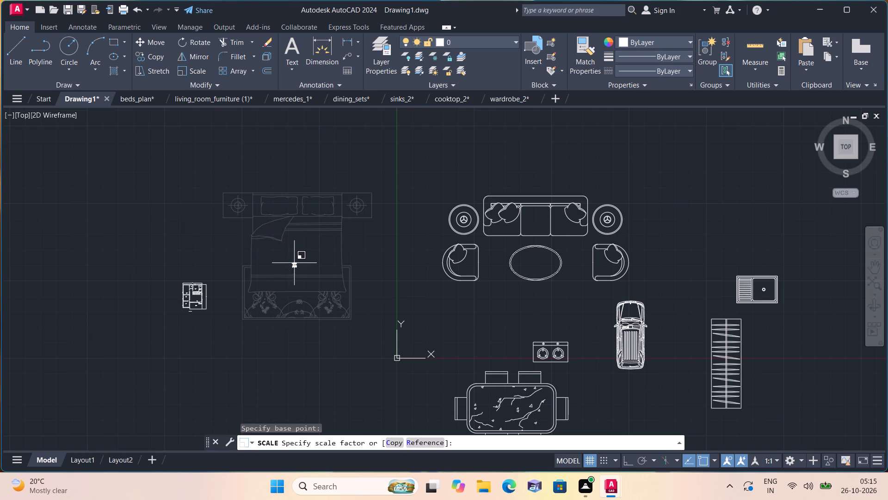
click(295, 262)
Move the scaled-down bed set to the empty space just right of the floor plan's upper half.
click(267, 246)
click(334, 292)
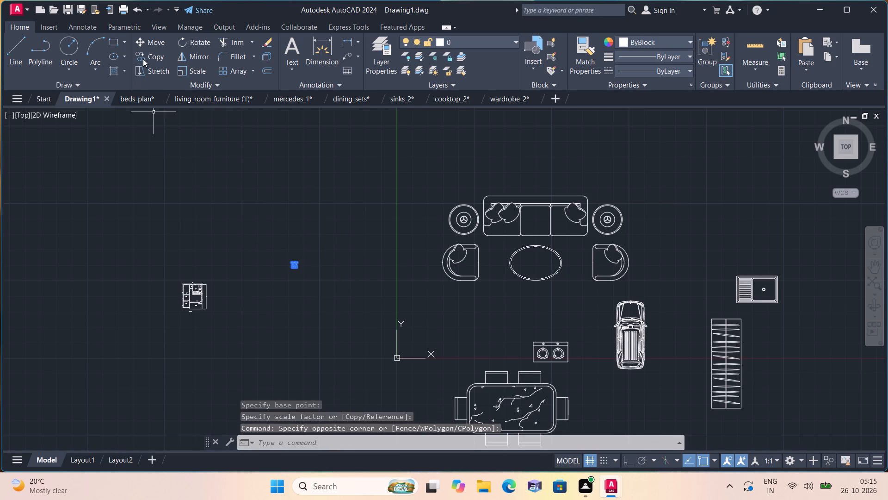
click(149, 41)
click(300, 271)
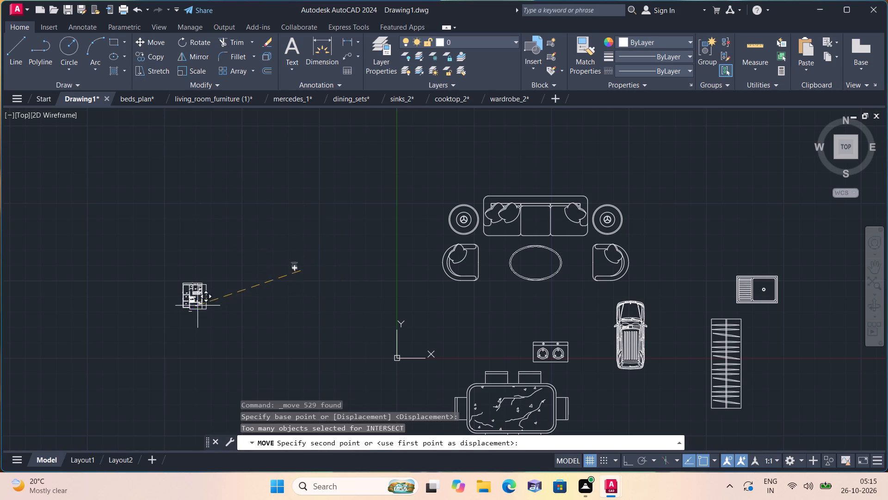
scroll(187, 309, up, 4)
scroll(211, 231, up, 1)
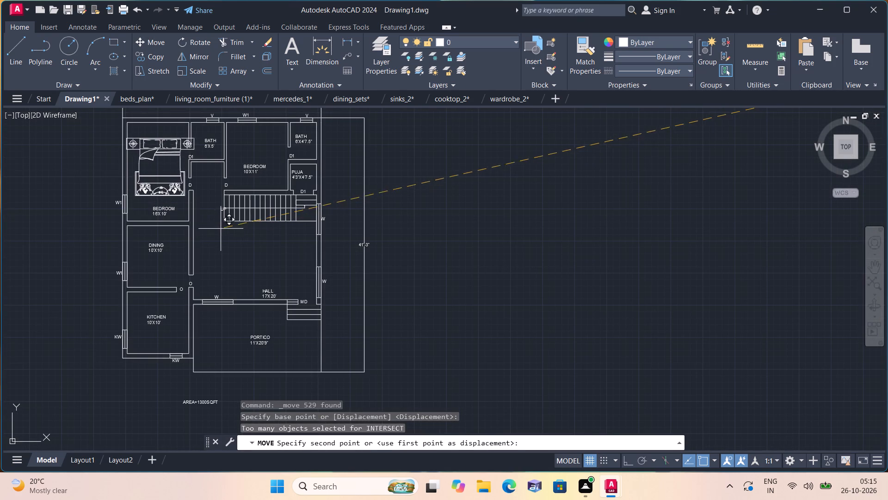
scroll(330, 300, down, 1)
click(475, 256)
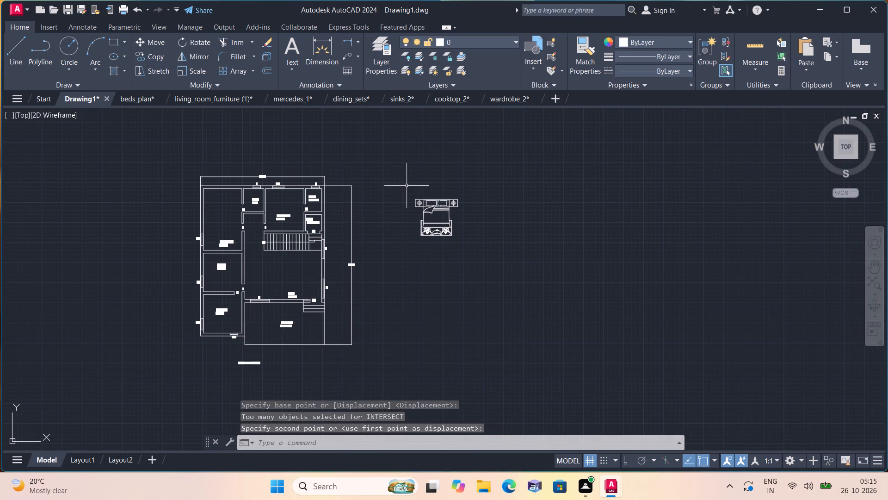
Scale the double bed set down further freehand from a base point at its middle, to bedroom size.
click(399, 180)
click(504, 266)
click(191, 71)
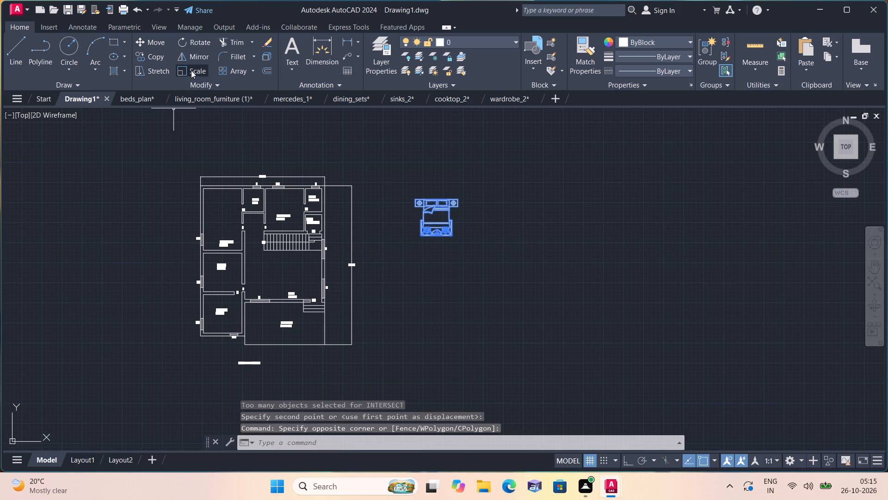
scroll(408, 210, up, 2)
click(481, 236)
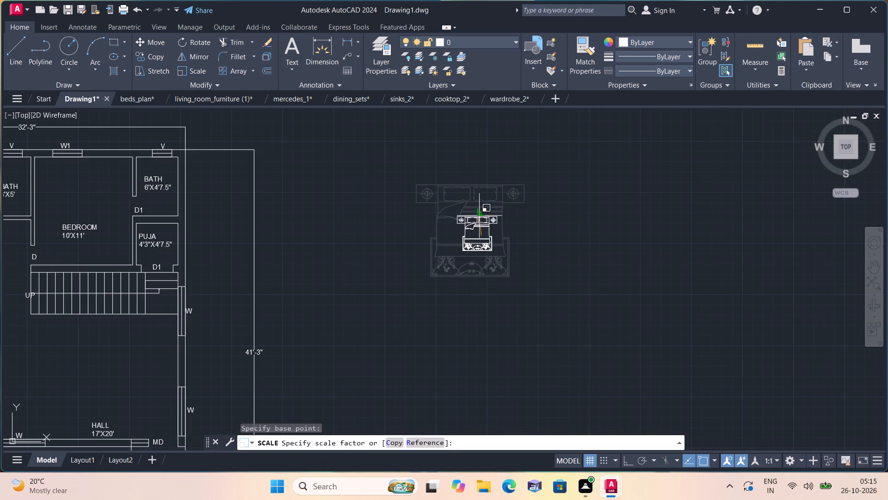
click(479, 216)
Move the scaled-down bed set into the 16'X10' bedroom, with its headboard near the upper wall.
drag(451, 203, 458, 215)
click(546, 274)
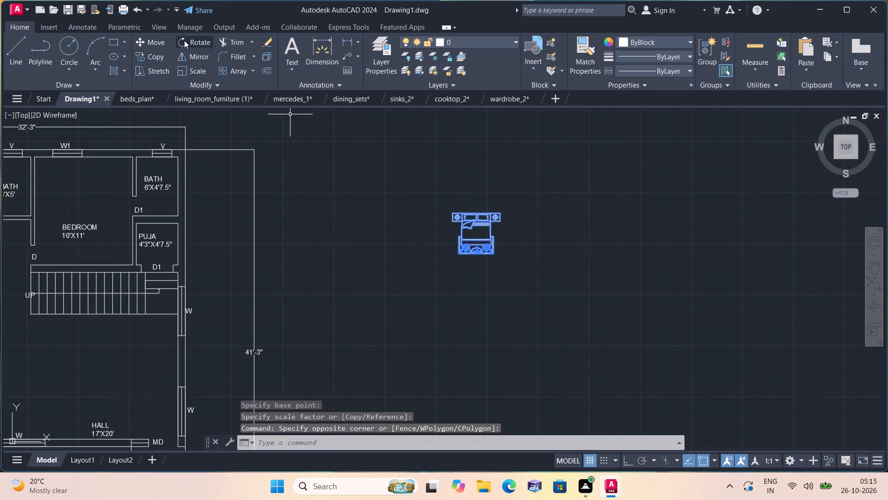
click(148, 39)
click(475, 233)
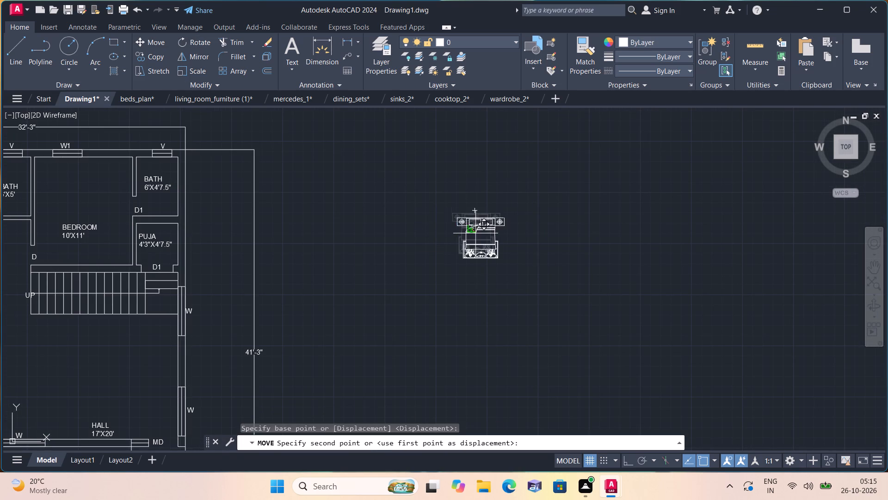
scroll(89, 209, down, 1)
middle_drag(91, 208, 325, 209)
scroll(205, 184, up, 3)
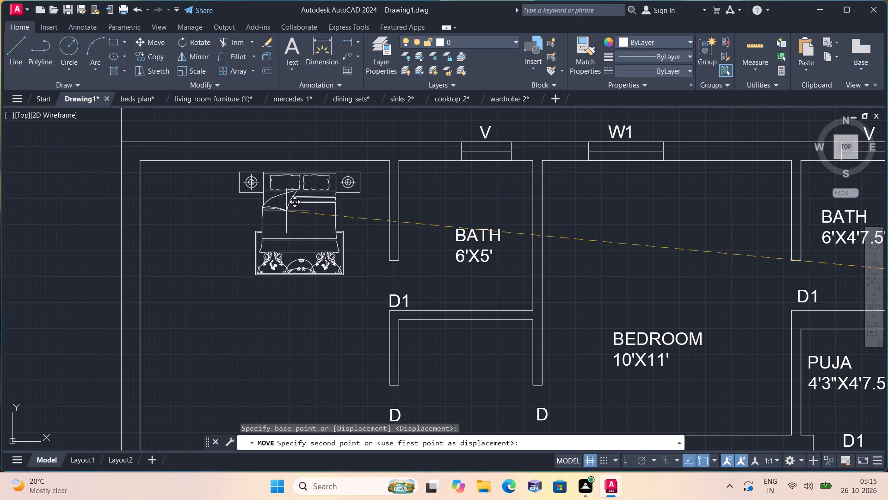
click(286, 211)
Copy the bed set from the 16'X10' bedroom into the 10'X11' bedroom, with its headboard near the upper wall.
scroll(314, 233, up, 1)
drag(394, 312, 382, 297)
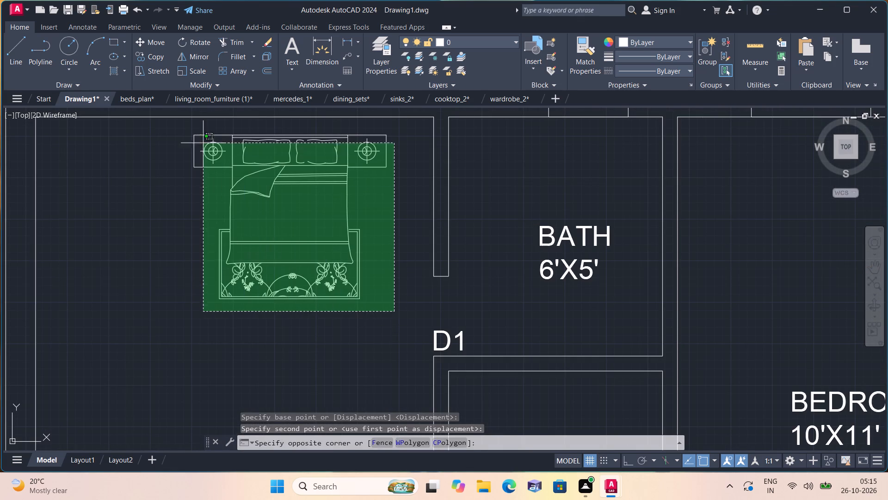
click(176, 129)
click(152, 55)
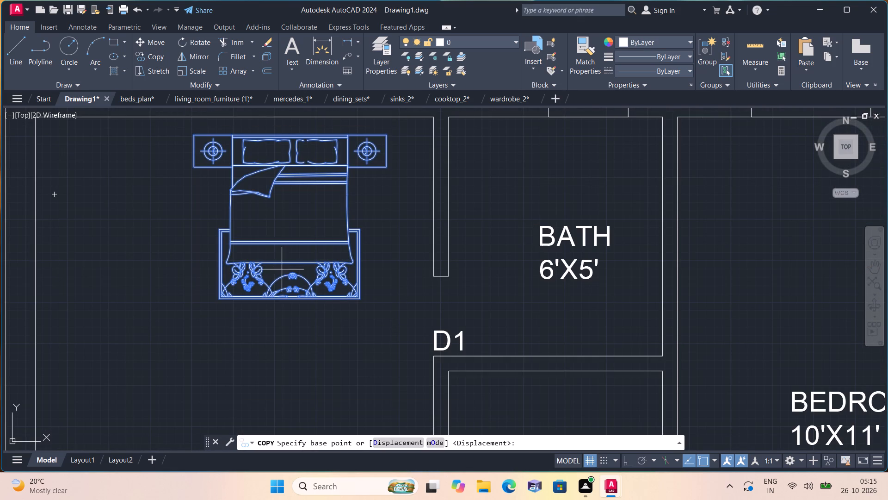
click(277, 233)
scroll(277, 237, down, 3)
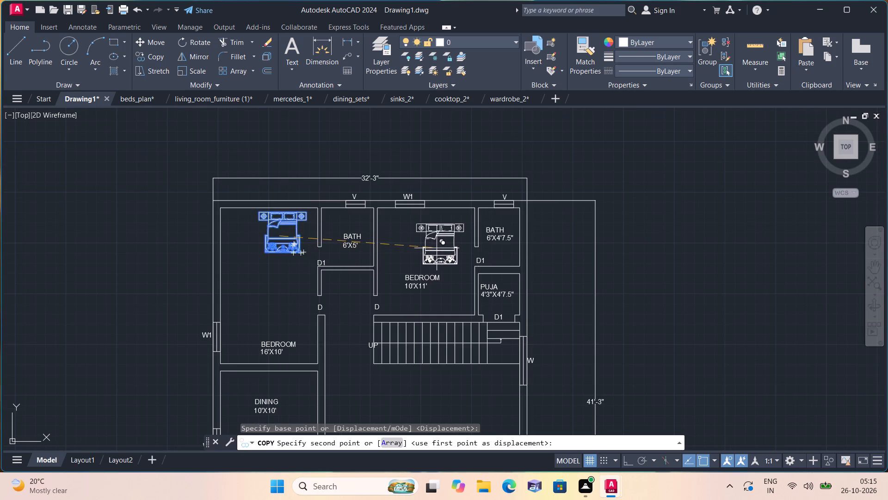
click(438, 237)
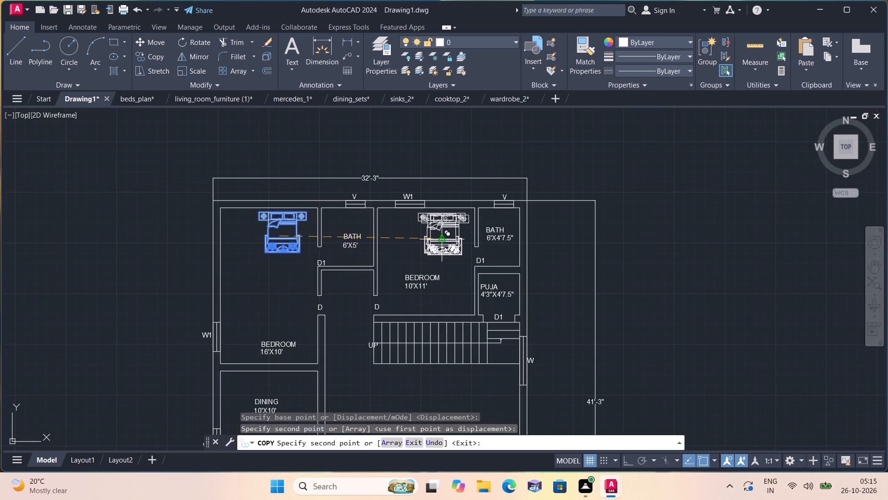
key(Escape)
Scale the whole sofa set down freehand from a base point on the oval coffee table to suit the hall.
scroll(438, 237, down, 2)
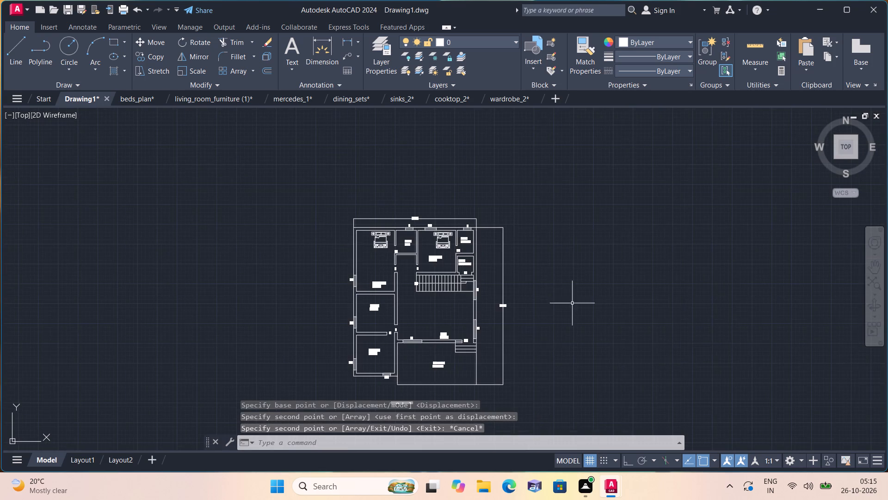
middle_drag(564, 299, 395, 299)
scroll(394, 299, down, 2)
scroll(481, 339, down, 1)
middle_drag(477, 341, 308, 277)
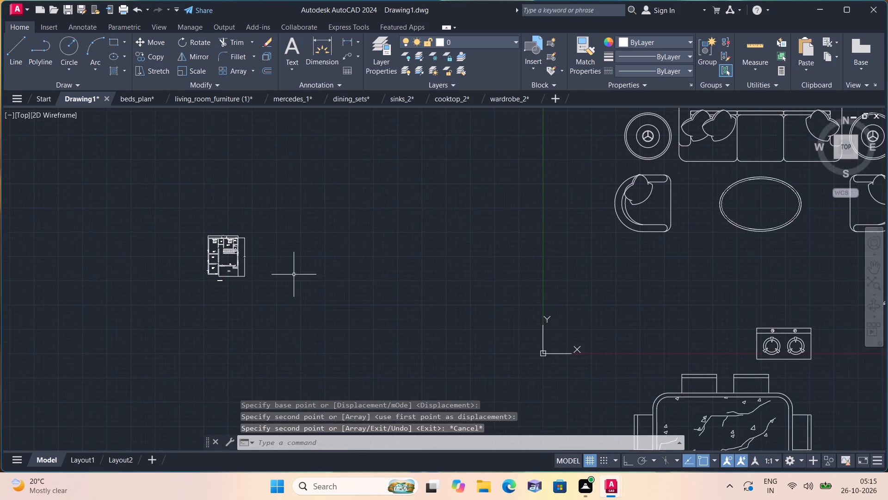
scroll(294, 275, down, 1)
scroll(704, 222, up, 2)
click(670, 286)
scroll(296, 164, down, 2)
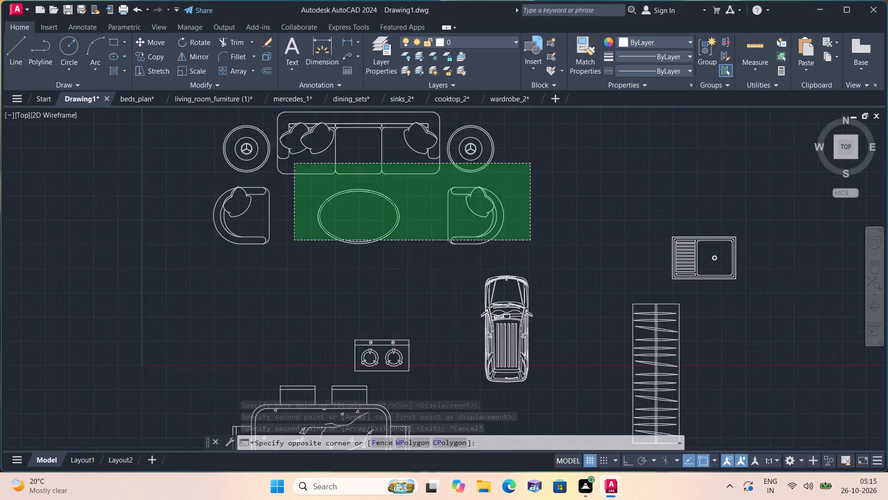
middle_click(300, 249)
click(200, 126)
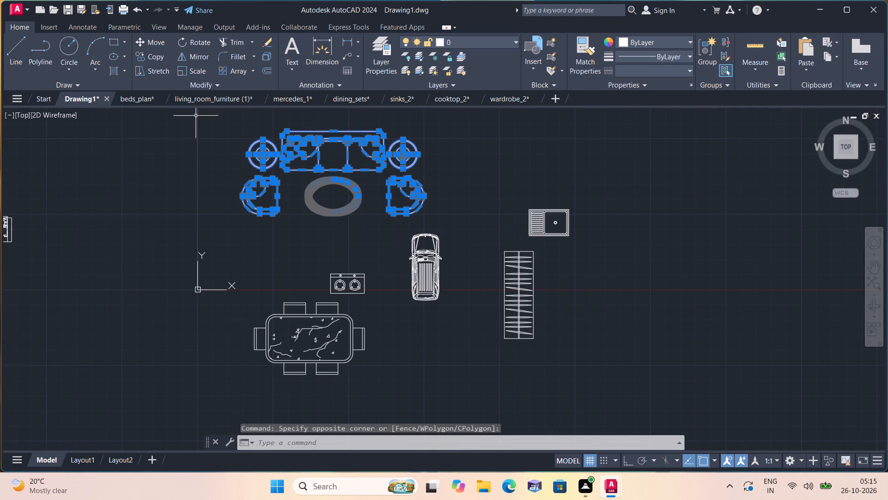
click(195, 71)
click(326, 197)
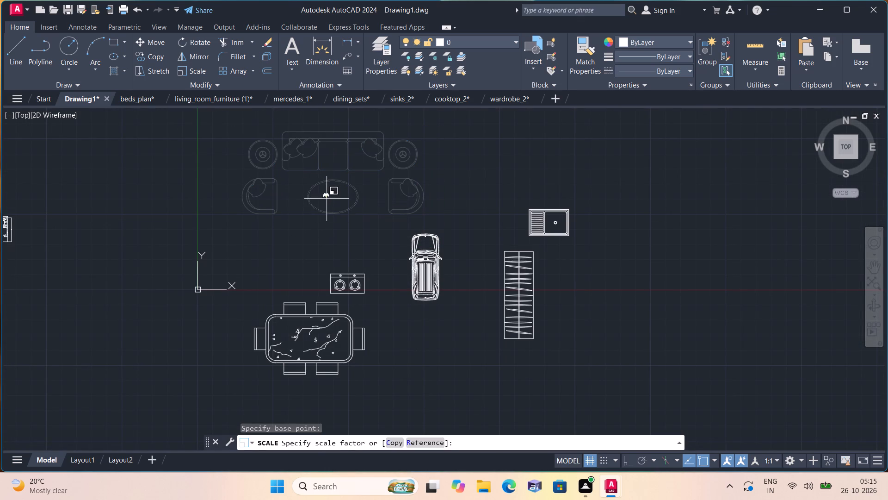
click(327, 197)
Move the scaled-down sofa set into the 17'X20' hall, placing it centrally below the staircase.
click(353, 210)
click(289, 178)
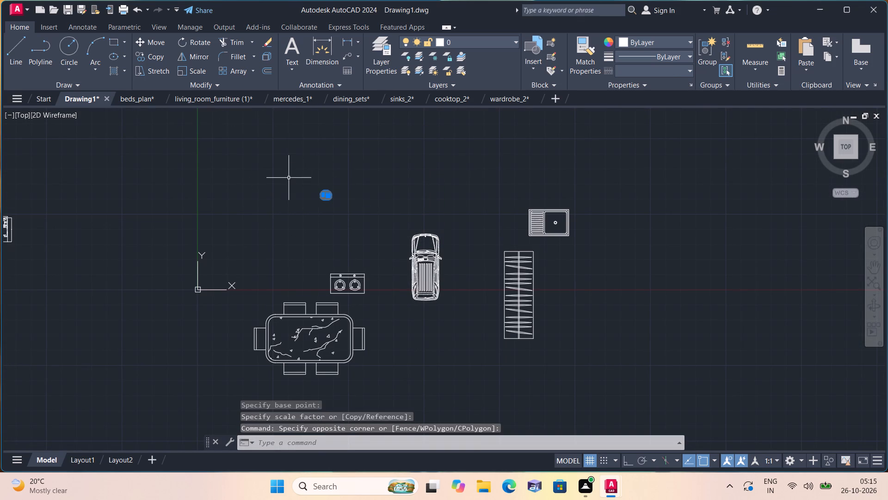
click(153, 41)
click(328, 196)
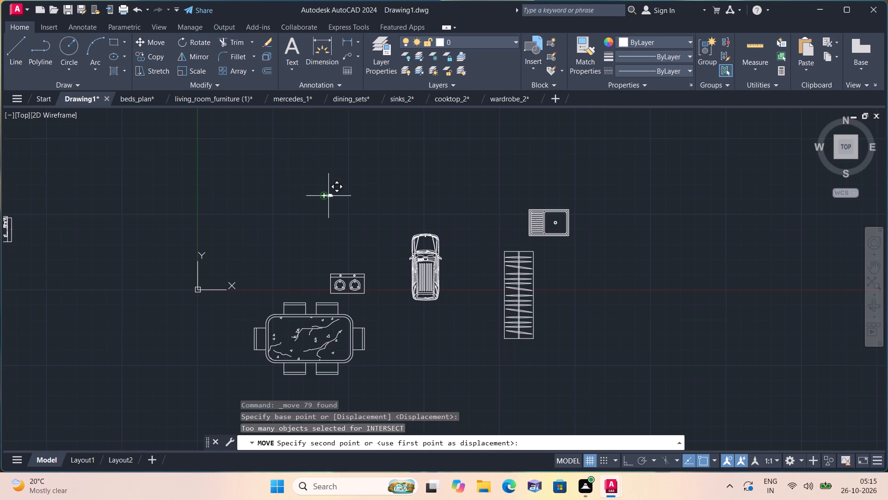
middle_drag(115, 268, 341, 271)
scroll(233, 252, up, 3)
scroll(188, 191, up, 4)
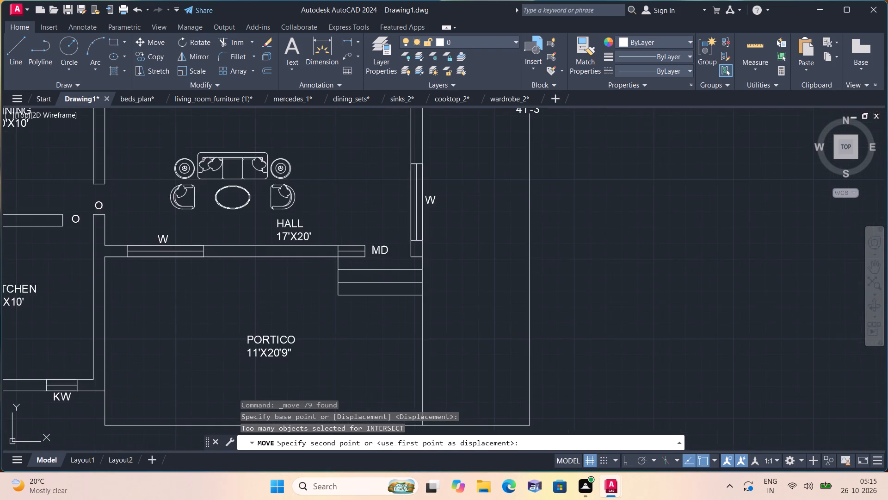
middle_drag(189, 183, 218, 327)
click(261, 268)
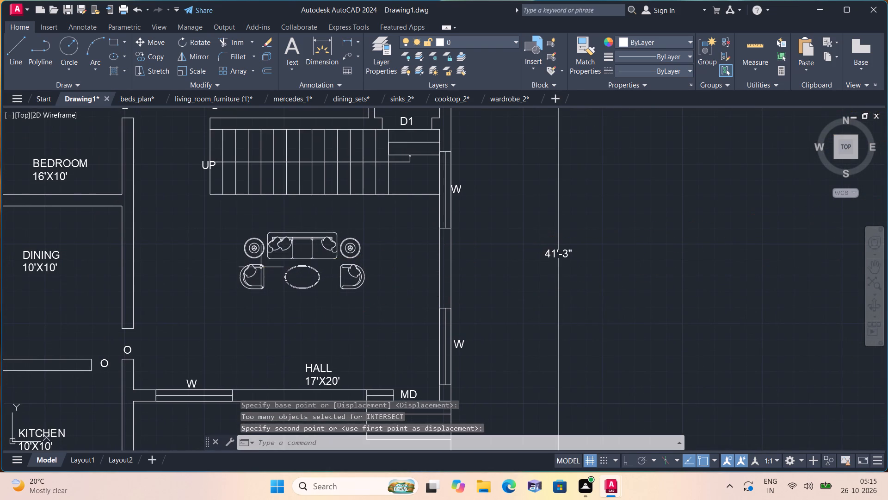
Scale the six-chair dining set down freehand from a base point at the middle of its table to suit the dining room.
scroll(261, 262, down, 2)
middle_drag(465, 321, 336, 208)
scroll(341, 211, down, 4)
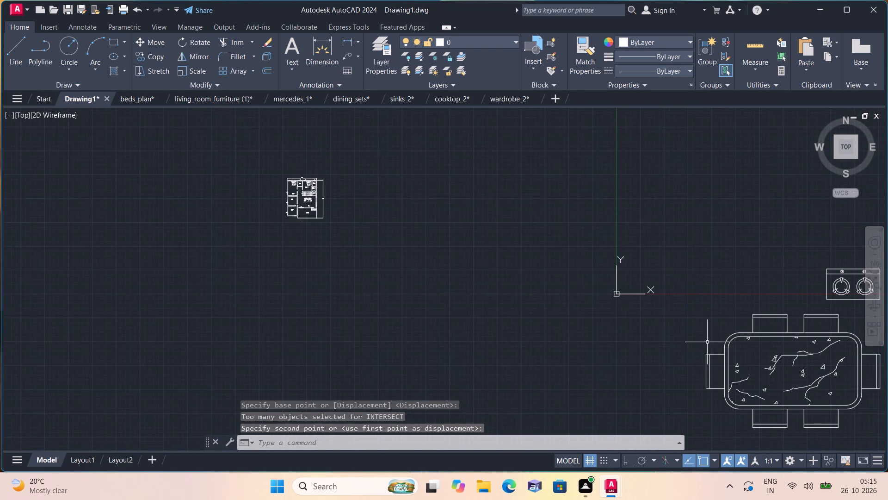
middle_drag(512, 284, 347, 225)
scroll(481, 272, down, 1)
scroll(576, 339, up, 2)
click(604, 320)
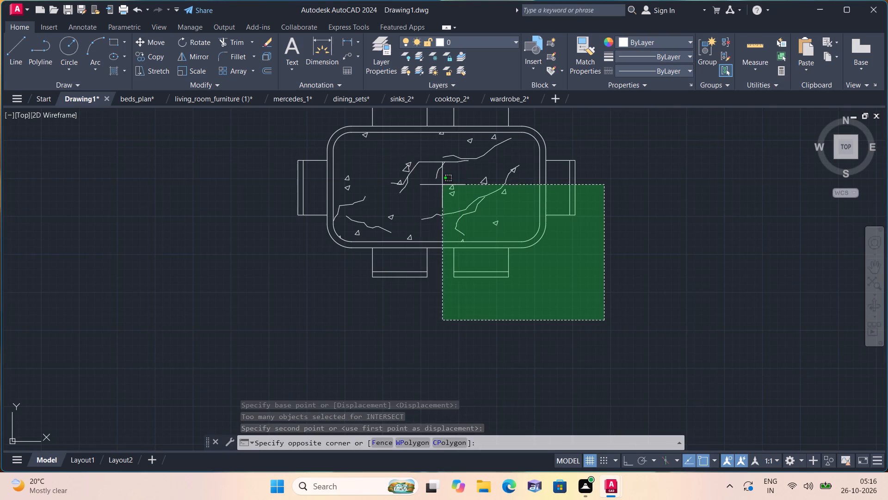
middle_drag(398, 209, 409, 344)
click(296, 225)
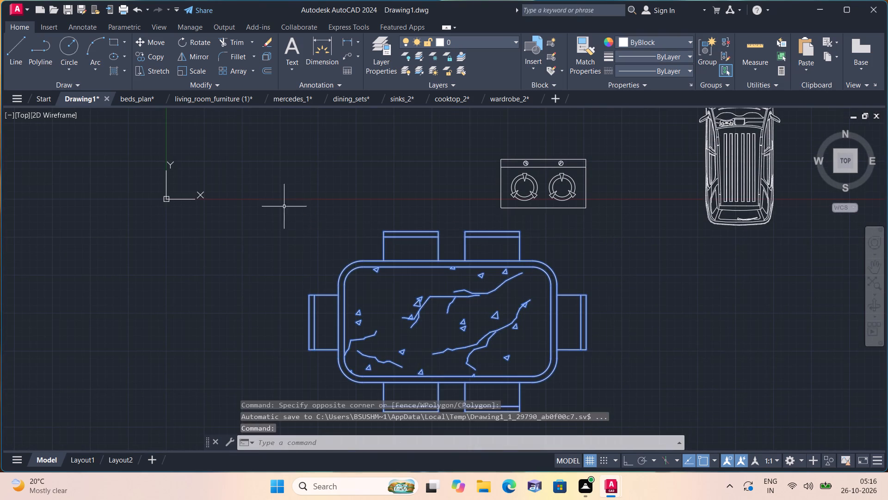
click(199, 69)
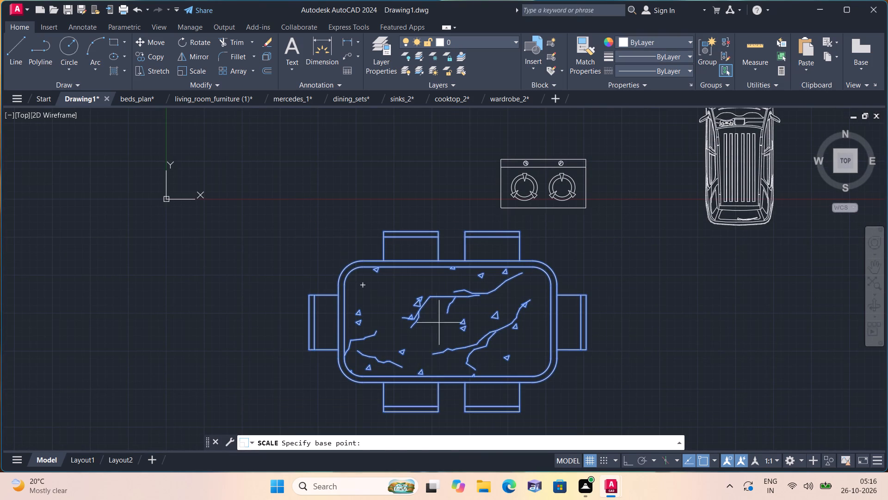
click(440, 323)
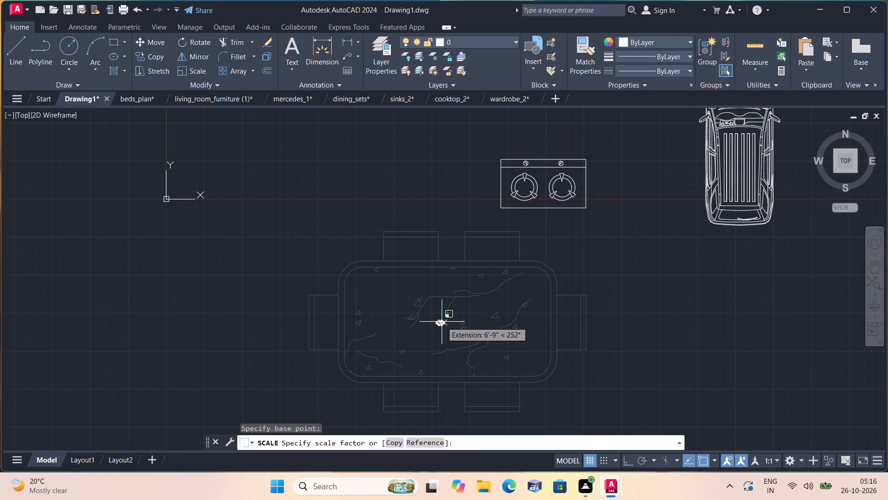
click(442, 322)
Move the scaled-down dining set into the 10'X10' dining room, placing the table over the room label.
drag(496, 360, 474, 339)
click(341, 260)
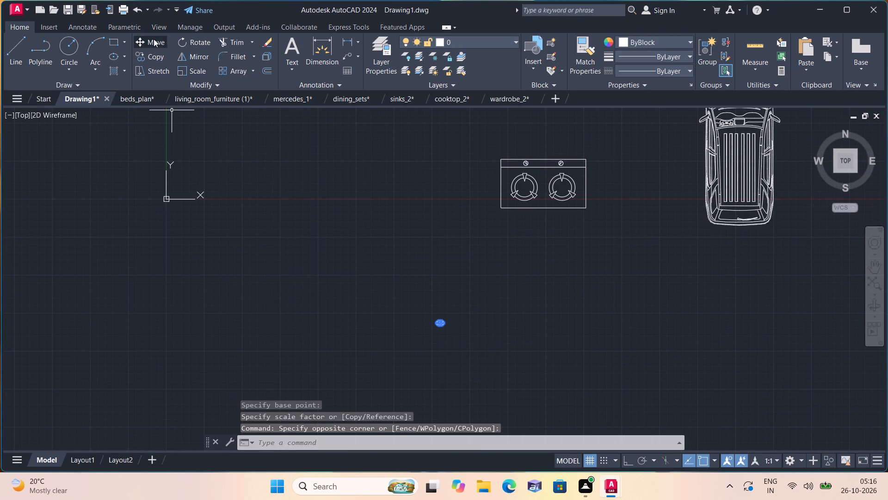
click(154, 39)
click(437, 319)
scroll(209, 246, down, 2)
middle_drag(129, 239, 130, 239)
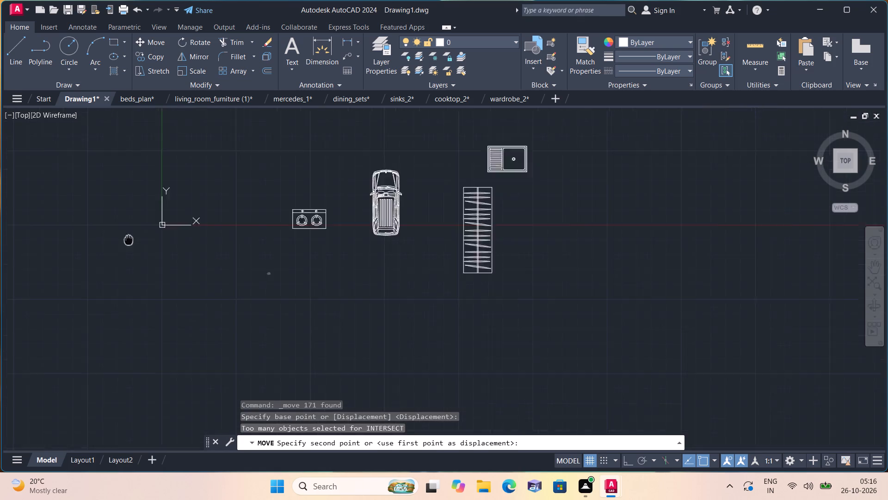
middle_drag(130, 239, 306, 265)
scroll(135, 181, up, 5)
scroll(188, 283, up, 3)
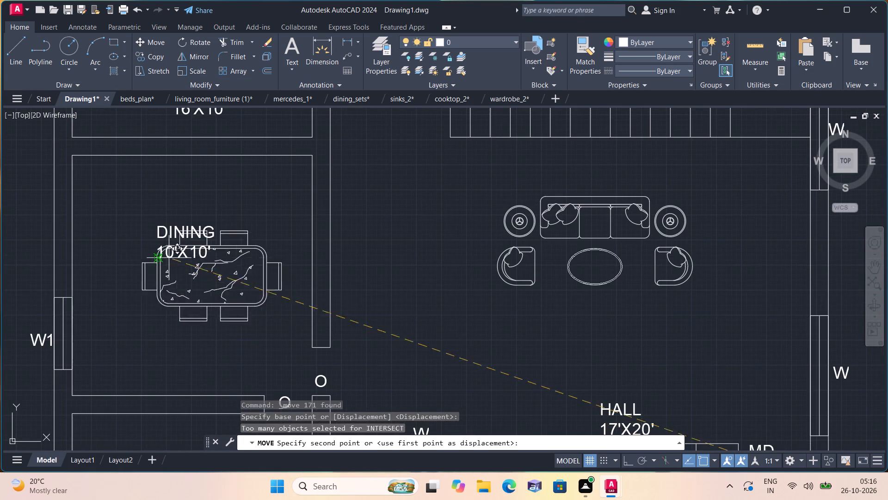
click(148, 227)
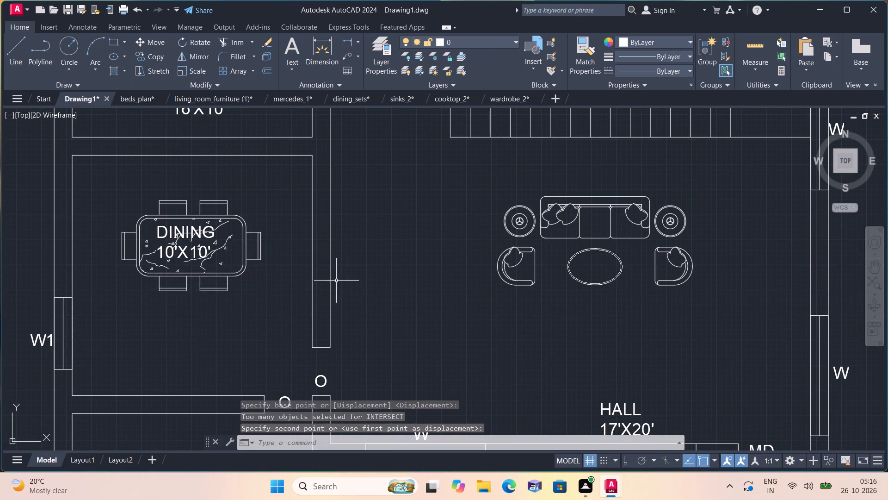
Move the two-burner cooktop at its present size to the empty space just right of the floor plan.
middle_drag(335, 281, 239, 246)
scroll(289, 267, down, 1)
scroll(235, 243, down, 2)
middle_drag(488, 260, 293, 223)
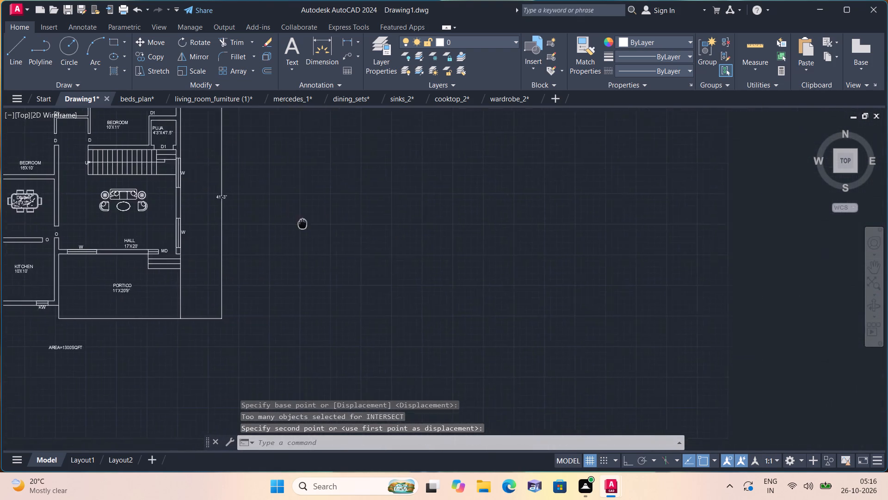
middle_drag(293, 223, 259, 231)
scroll(258, 232, down, 1)
middle_drag(428, 262, 208, 287)
scroll(208, 287, down, 3)
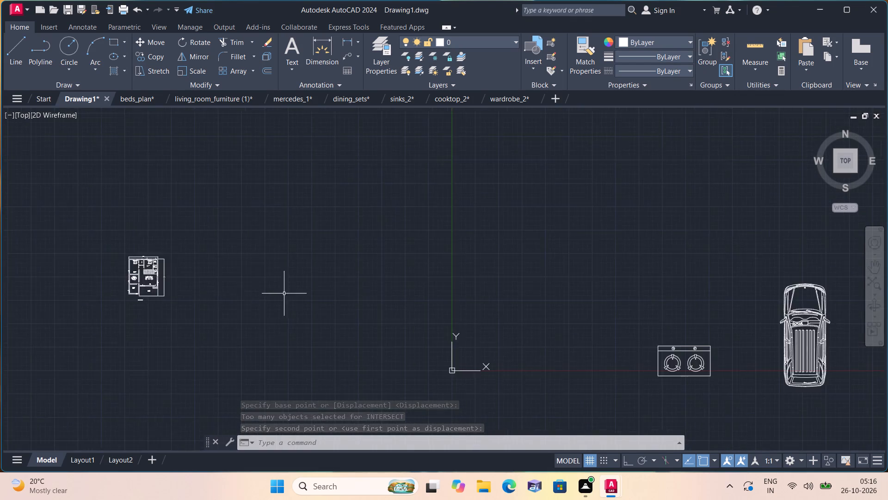
scroll(286, 294, down, 1)
scroll(576, 366, up, 2)
click(544, 355)
click(370, 219)
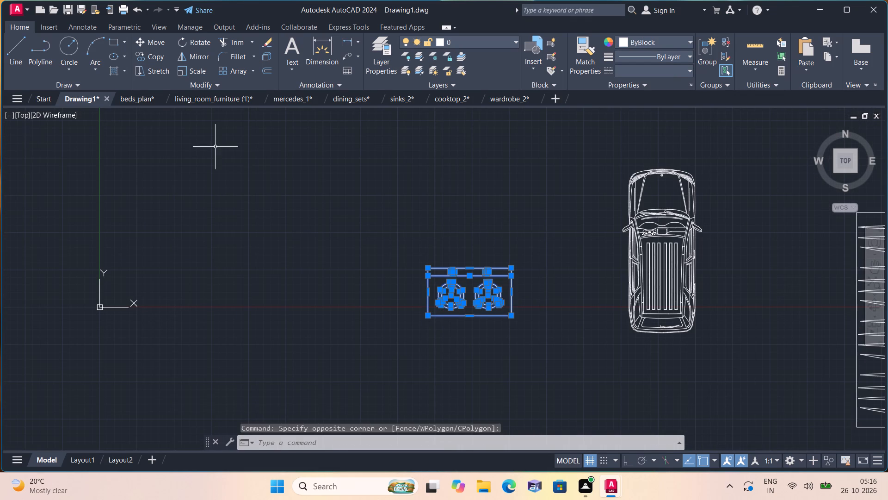
click(150, 37)
click(462, 277)
scroll(147, 229, down, 1)
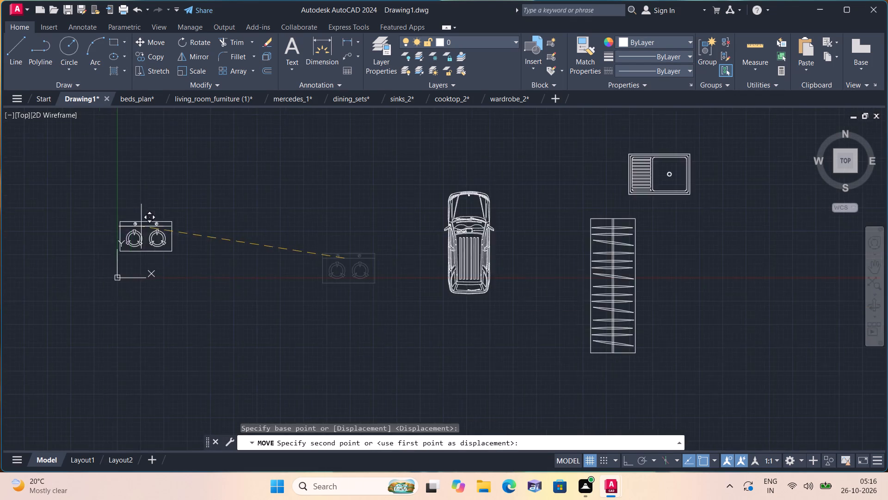
middle_drag(132, 223, 296, 245)
scroll(210, 230, down, 3)
scroll(199, 222, up, 3)
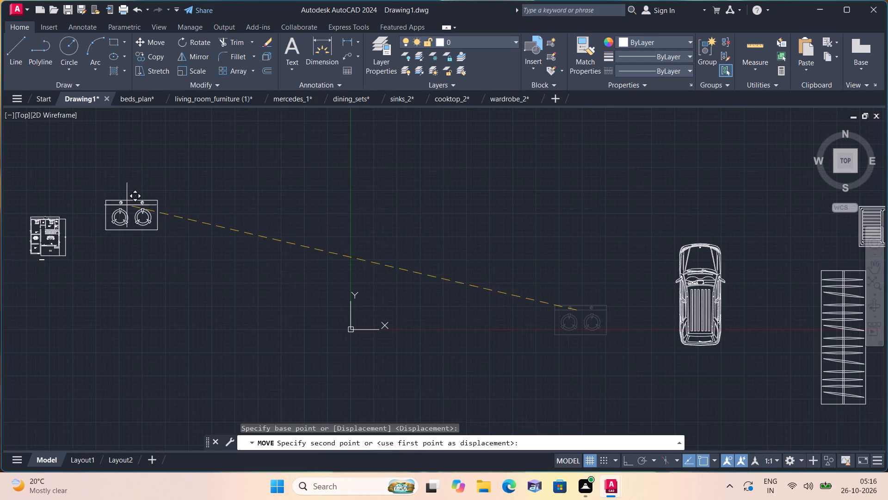
click(113, 211)
Move the car, sink and wardrobe together across the drawing to the empty space beside and below the floor plan.
scroll(647, 315, down, 1)
middle_drag(634, 308, 545, 253)
scroll(540, 250, down, 1)
drag(773, 350, 720, 303)
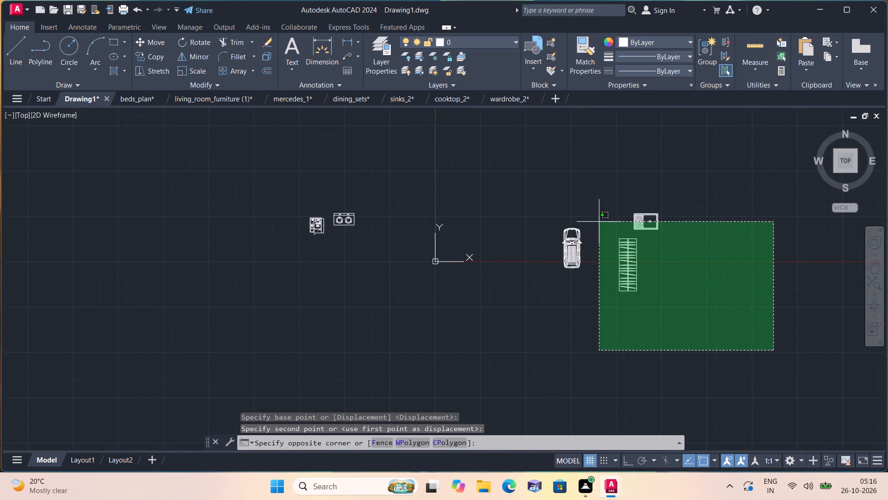
click(535, 183)
click(151, 38)
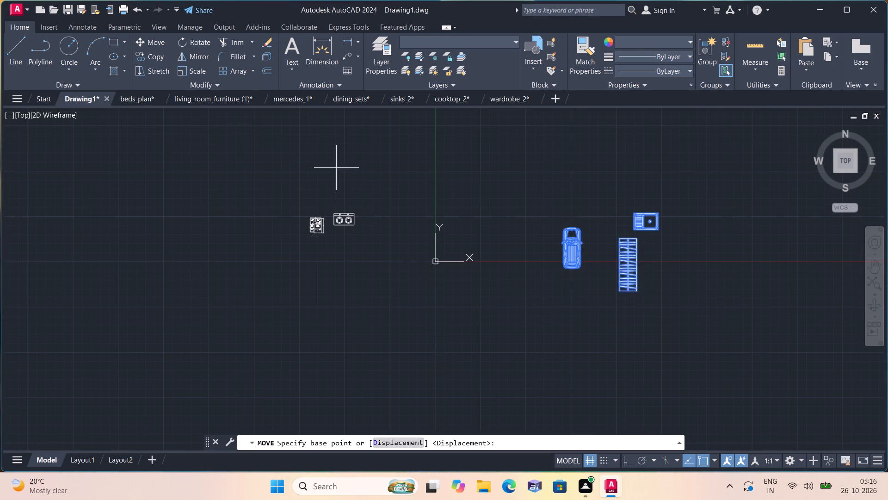
click(620, 262)
scroll(375, 272, up, 2)
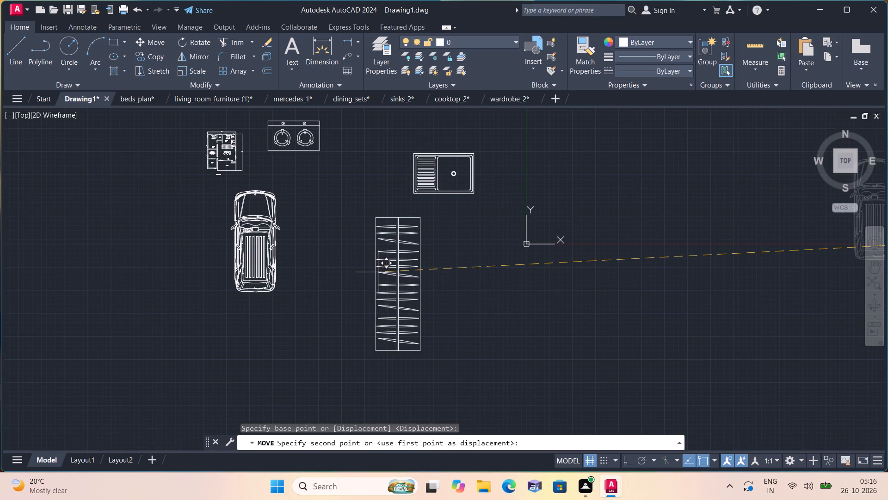
click(384, 269)
Scale the two-burner cooktop down freehand from a base point between its burners to suit the kitchen.
scroll(217, 144, up, 3)
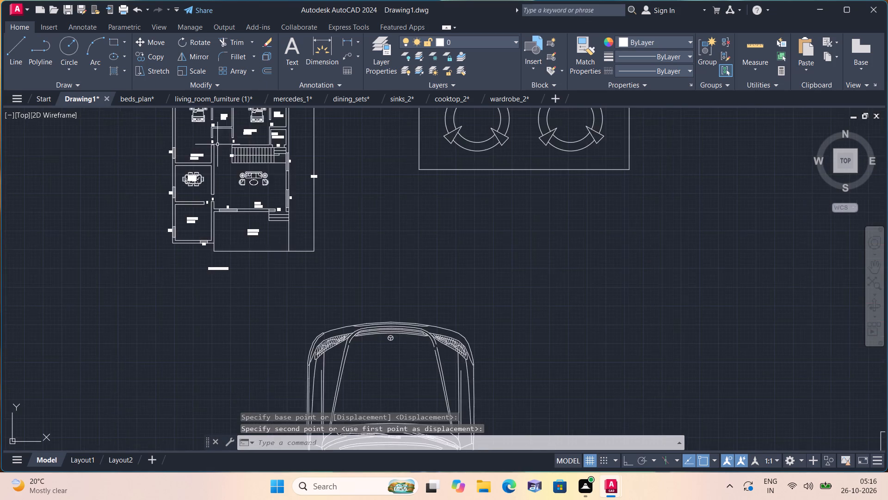
scroll(223, 158, up, 1)
middle_drag(358, 215, 250, 323)
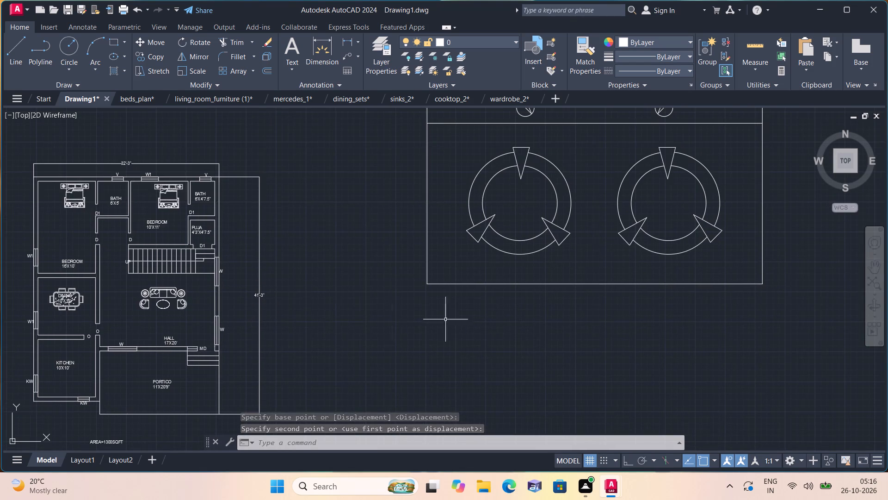
scroll(458, 321, down, 1)
drag(677, 315, 666, 298)
drag(415, 148, 419, 150)
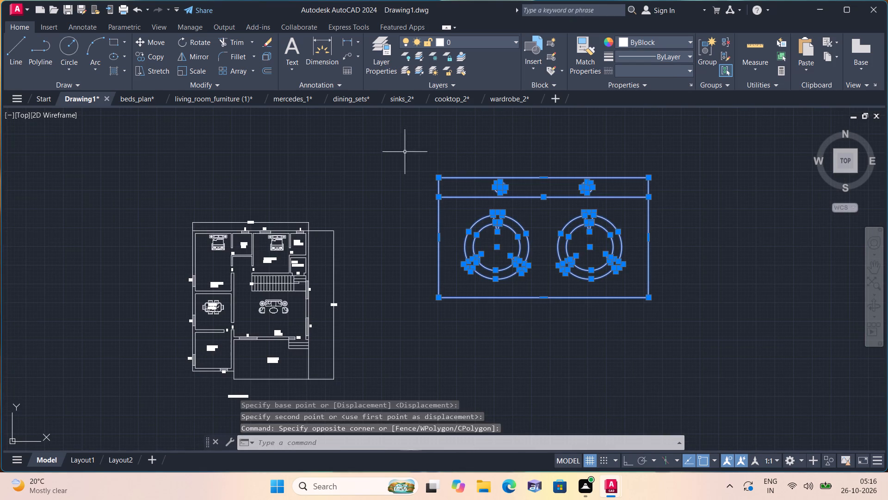
click(198, 69)
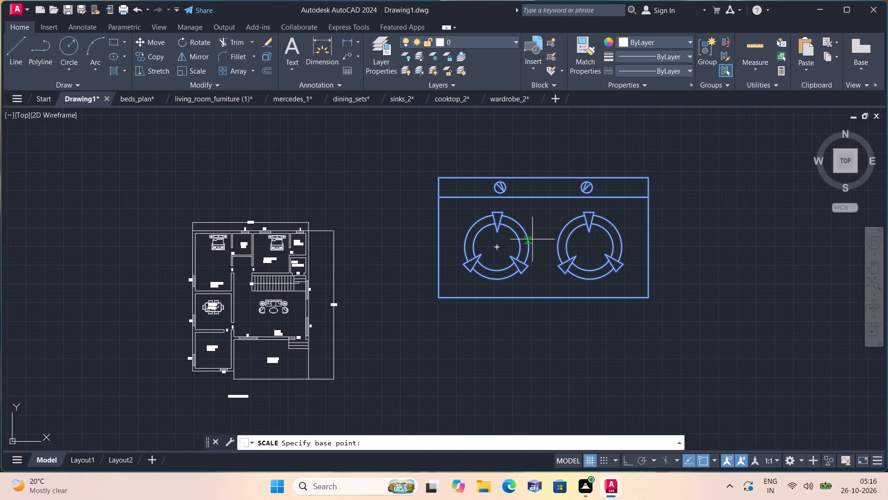
click(532, 239)
click(535, 241)
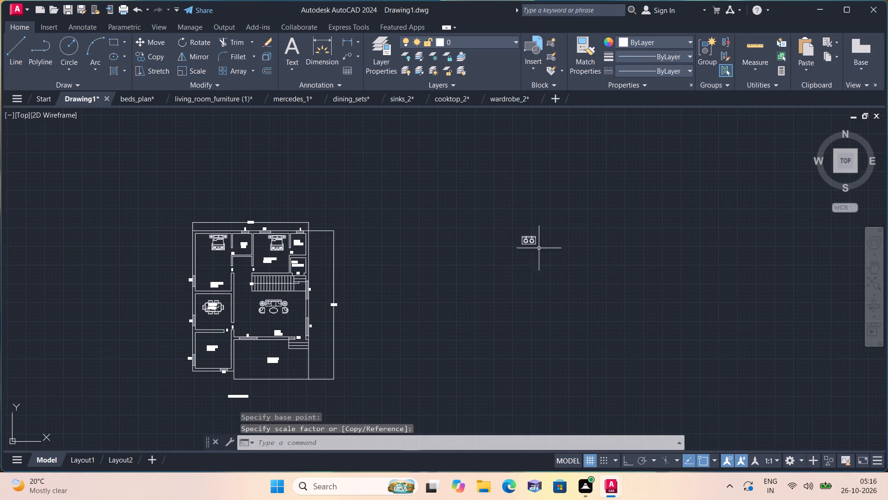
Move the scaled-down cooktop into the 10'X10' kitchen, placing it against the bottom wall near the lower-left corner.
drag(561, 272, 543, 251)
click(477, 199)
click(150, 40)
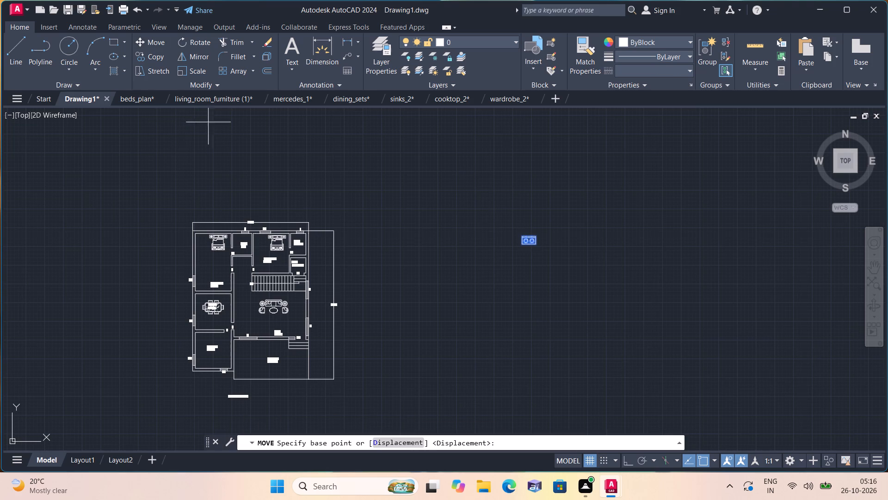
click(531, 244)
scroll(208, 373, up, 3)
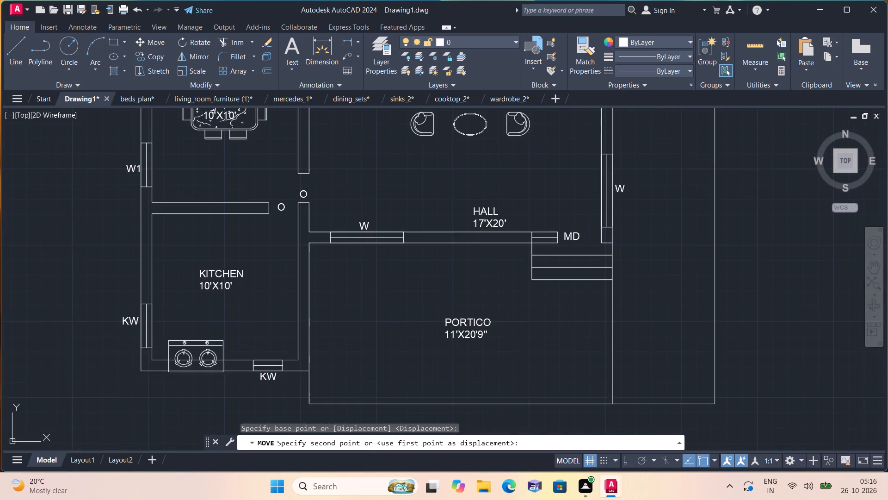
scroll(210, 370, up, 1)
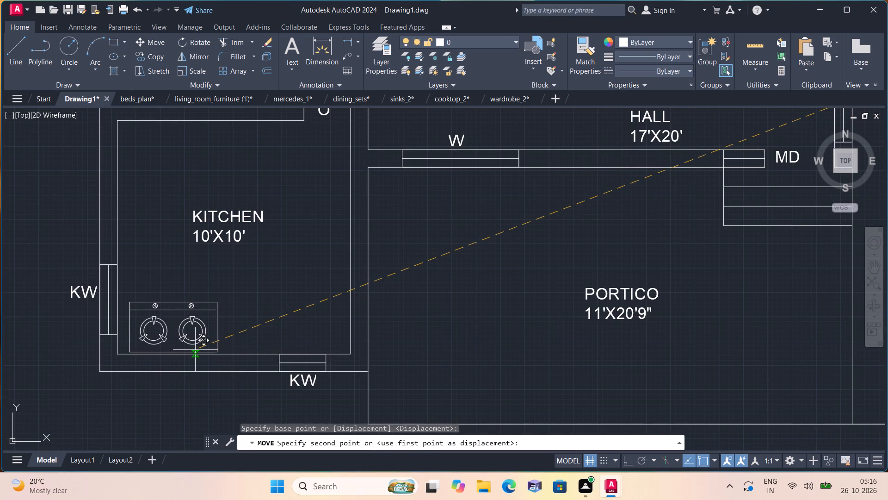
click(195, 350)
Scale the sink down freehand from a base point near its lower-left corner to suit the kitchen.
scroll(227, 343, down, 2)
middle_drag(497, 371, 386, 321)
scroll(493, 368, down, 1)
scroll(345, 290, down, 2)
middle_drag(439, 328, 403, 293)
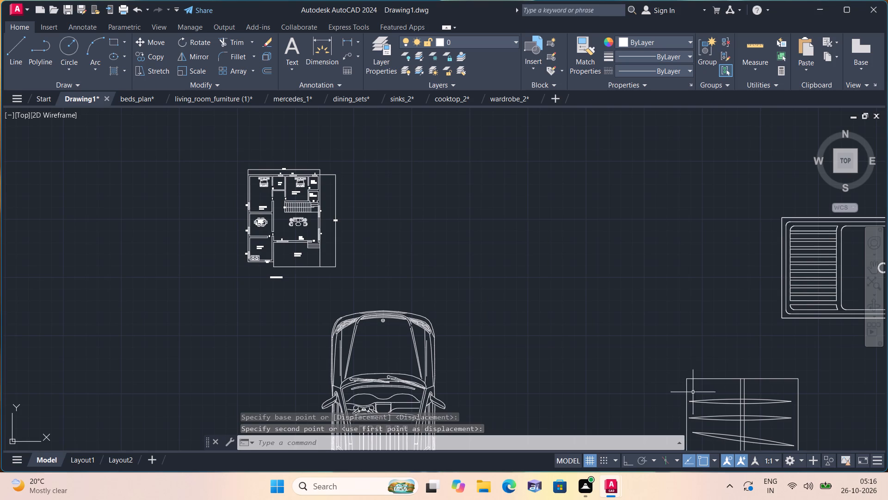
click(797, 311)
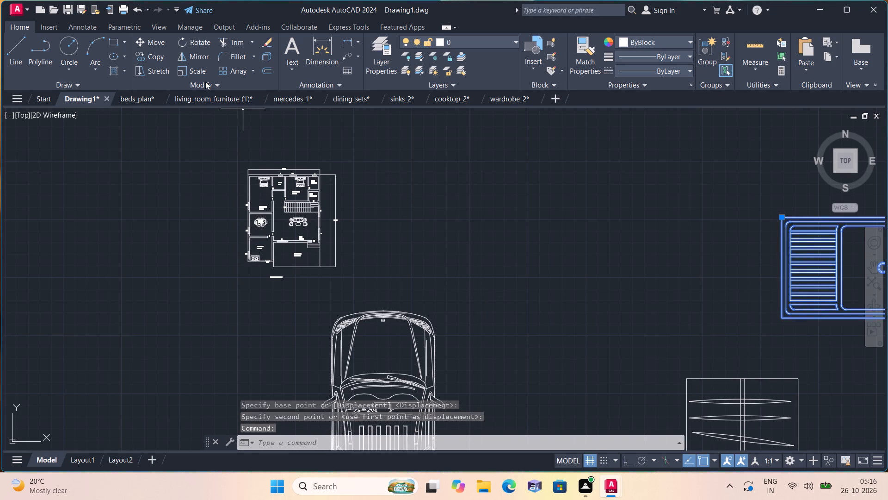
click(192, 74)
click(781, 307)
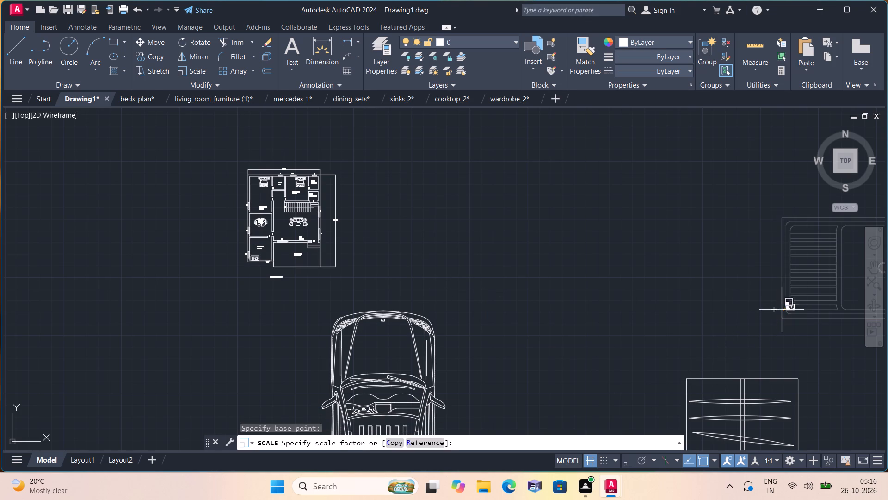
click(784, 305)
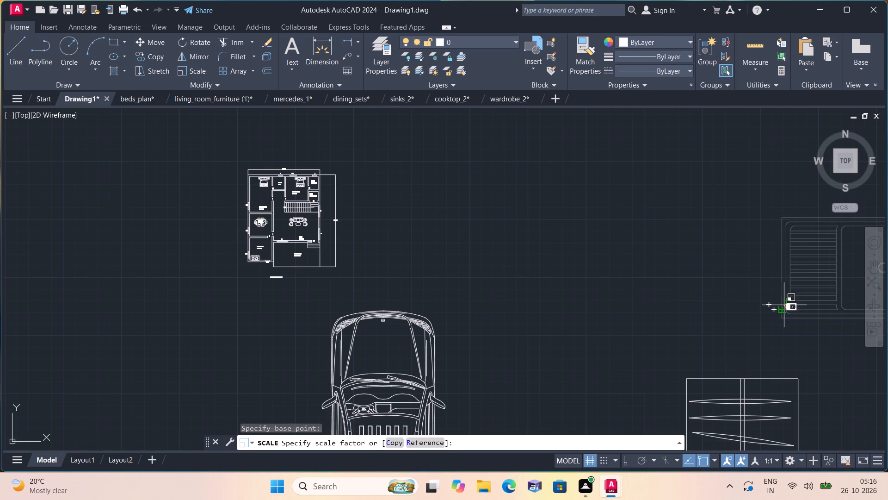
Move the scaled-down sink by its corner grip into the kitchen, placing it right of the cooktop along the bottom wall.
click(792, 309)
click(788, 304)
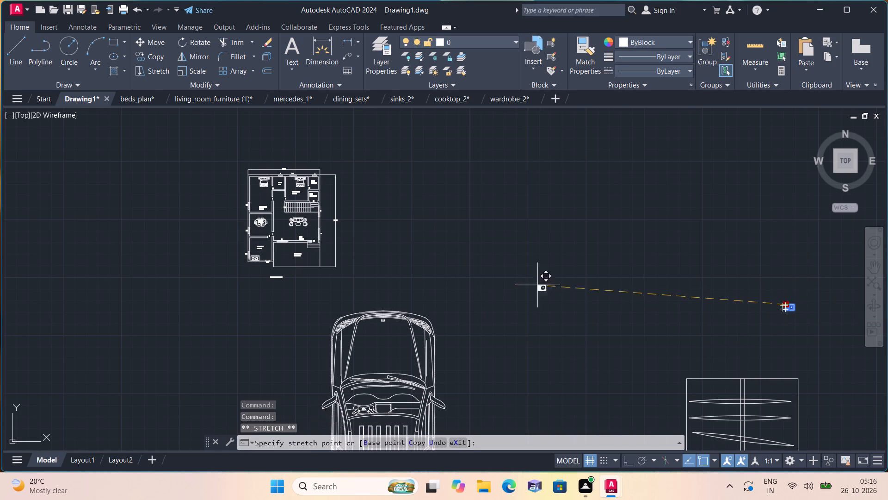
scroll(261, 265, up, 6)
middle_drag(238, 149, 227, 329)
scroll(237, 149, down, 1)
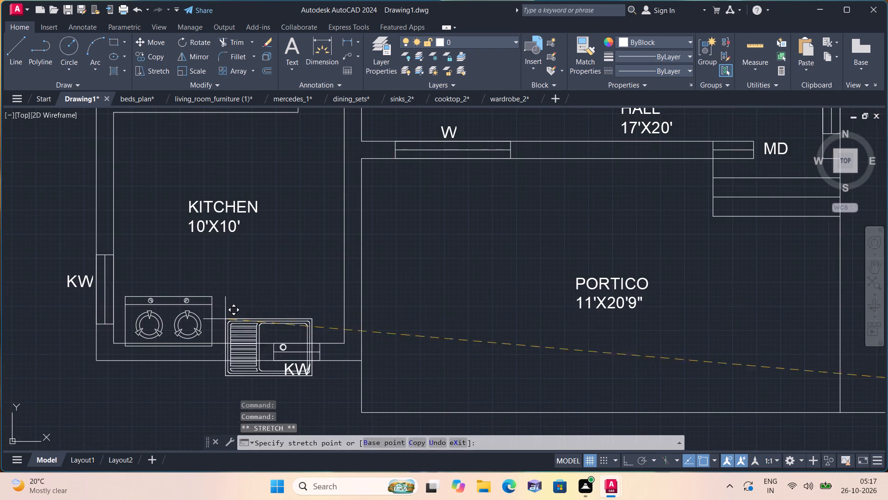
click(230, 284)
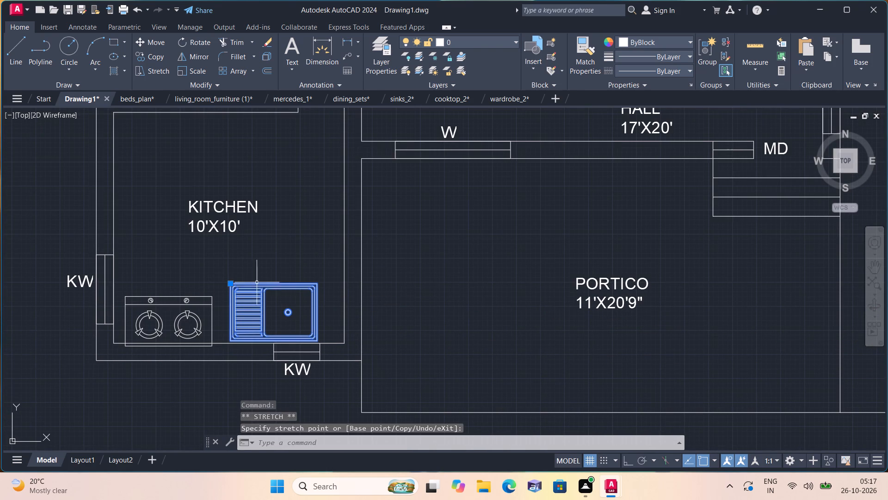
key(Escape)
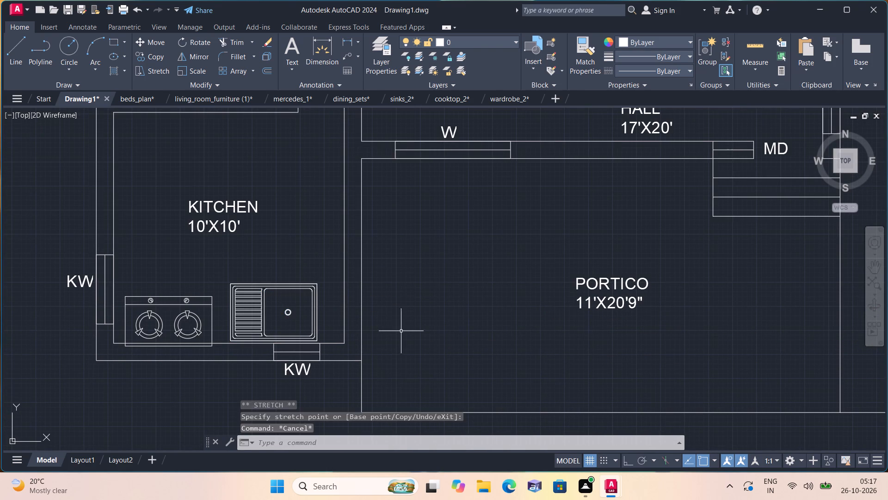
Scale the whole car down freehand from a base point on its bonnet to roughly suit the portico.
scroll(321, 318, up, 1)
middle_drag(403, 321, 336, 281)
scroll(400, 319, down, 4)
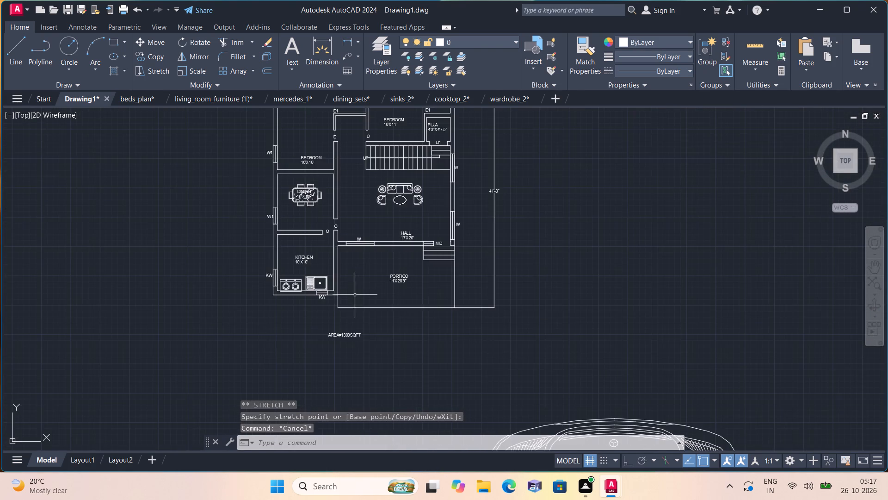
middle_drag(457, 312, 293, 211)
scroll(275, 199, down, 2)
middle_drag(372, 291, 374, 286)
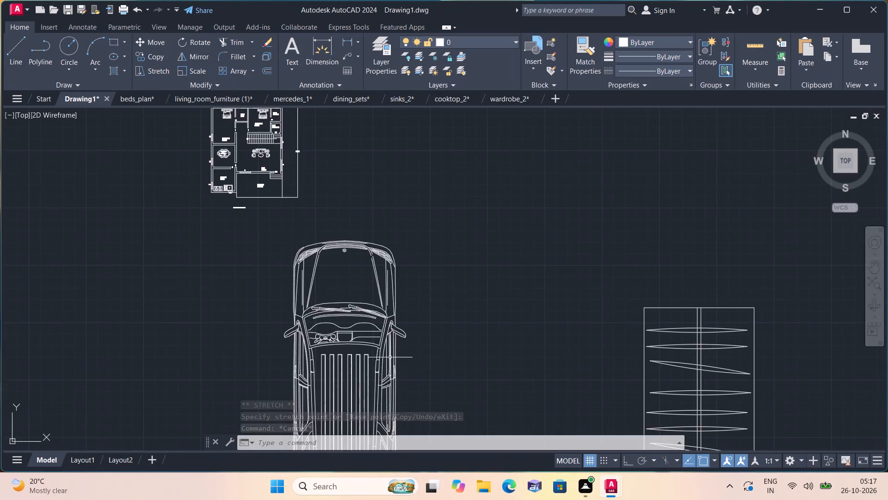
middle_drag(391, 358, 394, 225)
drag(443, 377, 428, 362)
middle_drag(173, 152, 195, 221)
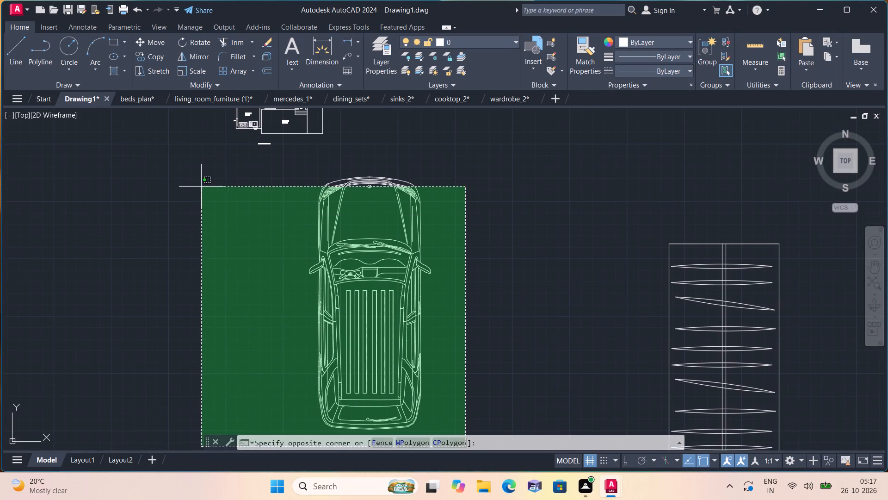
click(242, 174)
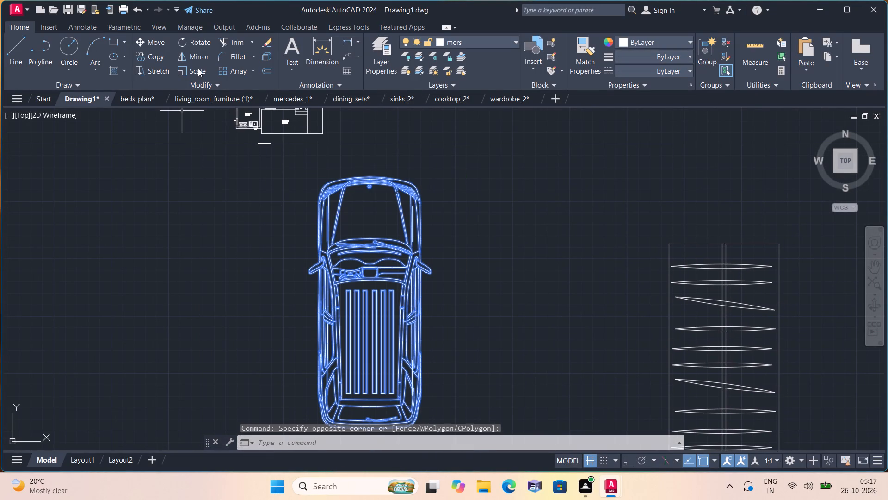
click(198, 69)
click(357, 220)
click(357, 215)
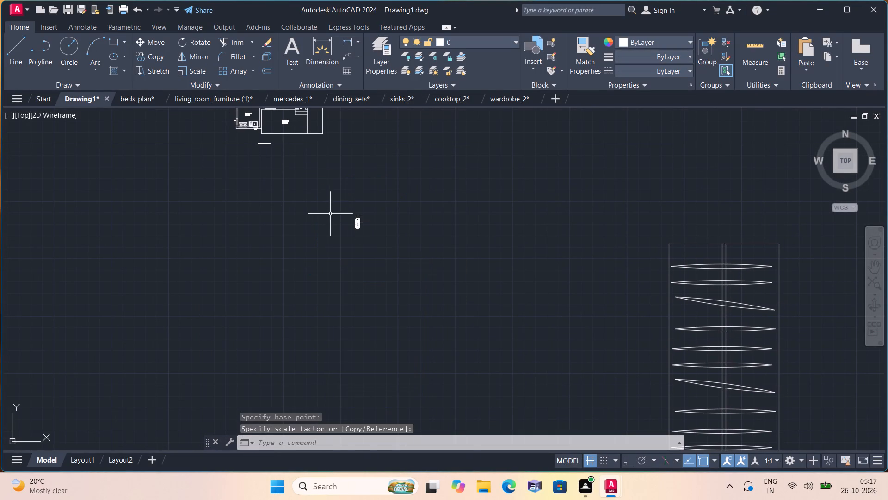
Move the scaled-down car into the 11'X20'9" portico, placing it left of the room label.
drag(329, 209, 341, 218)
click(406, 251)
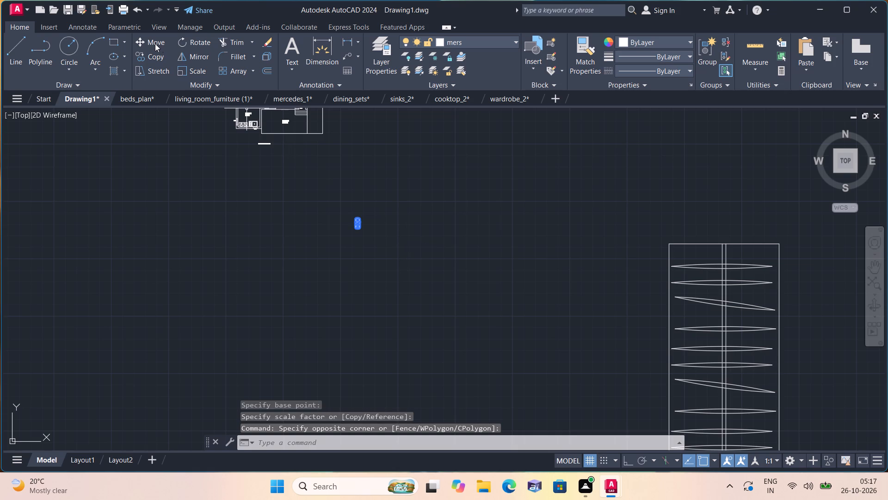
click(153, 43)
click(363, 223)
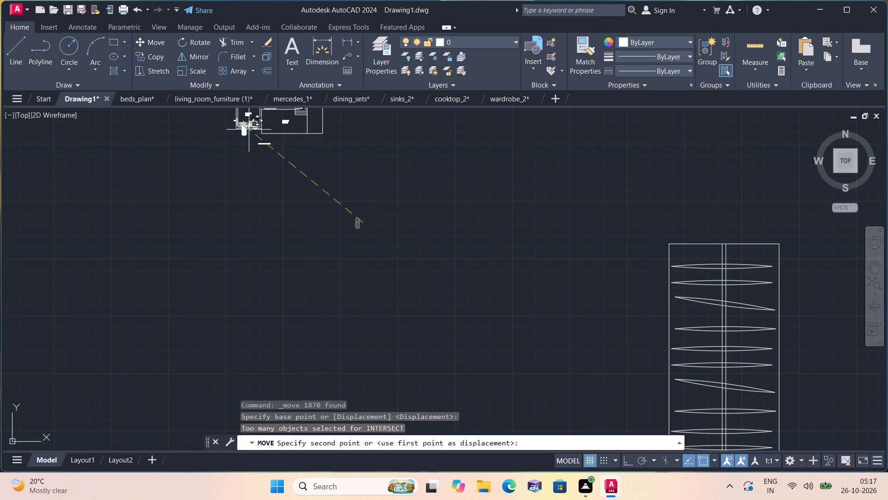
middle_drag(249, 140, 249, 222)
scroll(267, 200, up, 5)
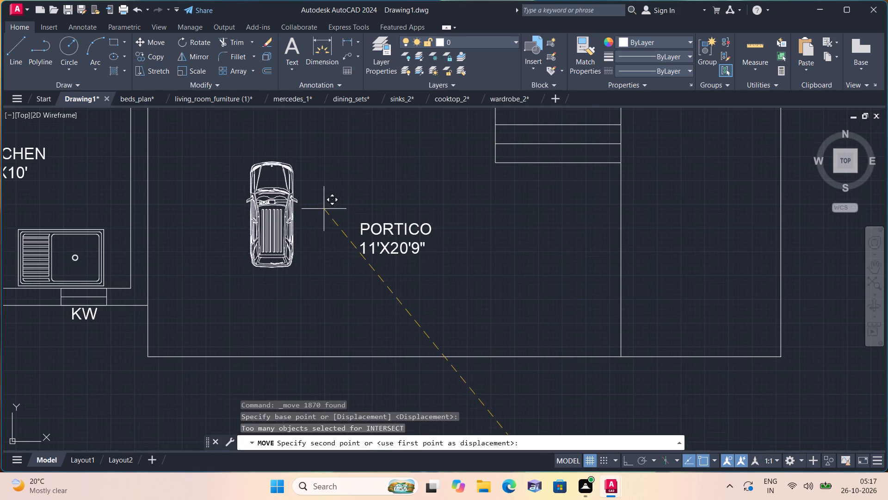
click(324, 208)
Scale the car up freehand inside the portico so it fills most of the depth left of the label.
drag(314, 294, 308, 287)
click(222, 150)
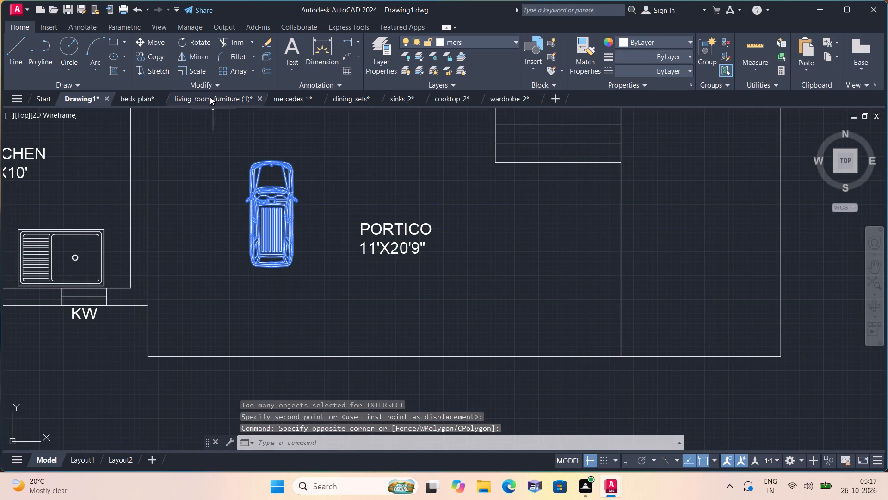
click(196, 71)
middle_drag(197, 206, 208, 298)
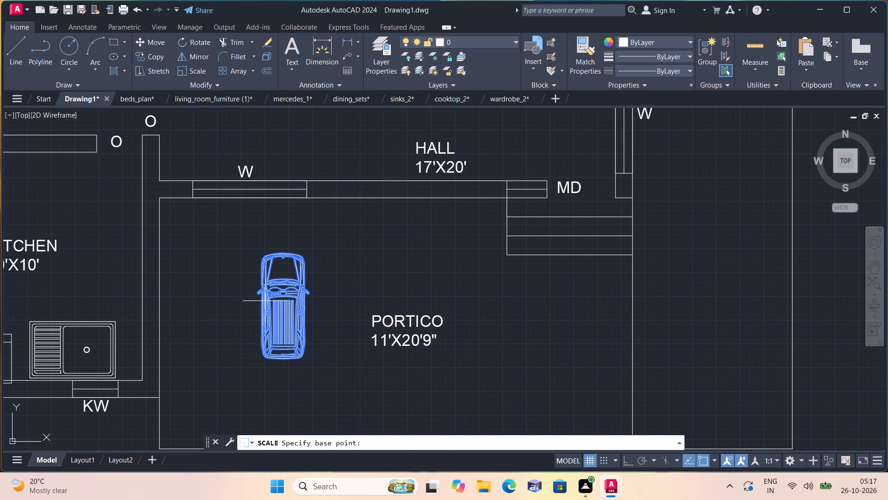
click(275, 308)
middle_drag(279, 235, 265, 159)
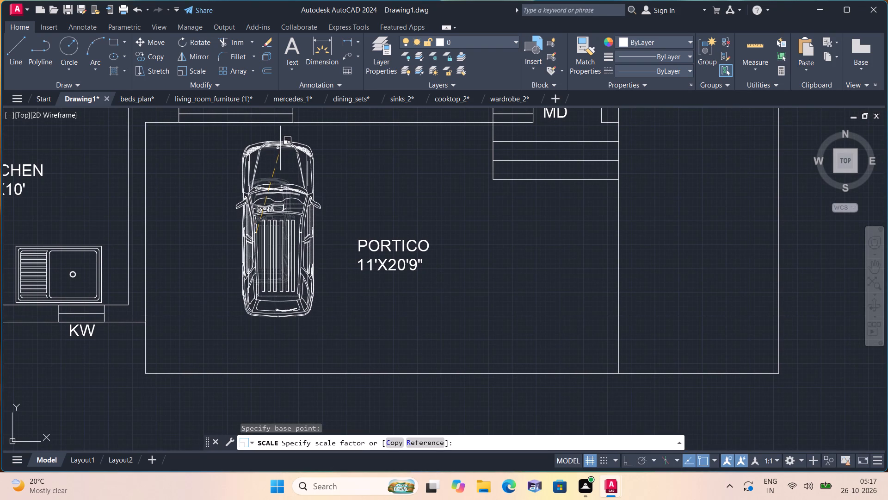
click(280, 148)
Scale the wardrobe down freehand from a base point in its left half to suit the bedrooms.
scroll(321, 186, down, 5)
middle_drag(308, 187, 275, 201)
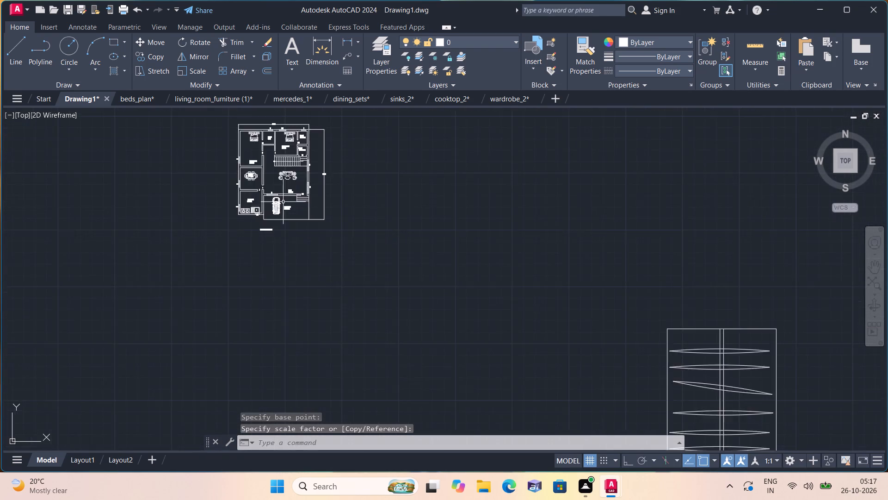
scroll(284, 202, down, 1)
middle_drag(411, 240, 312, 119)
scroll(386, 224, down, 1)
drag(476, 317, 439, 279)
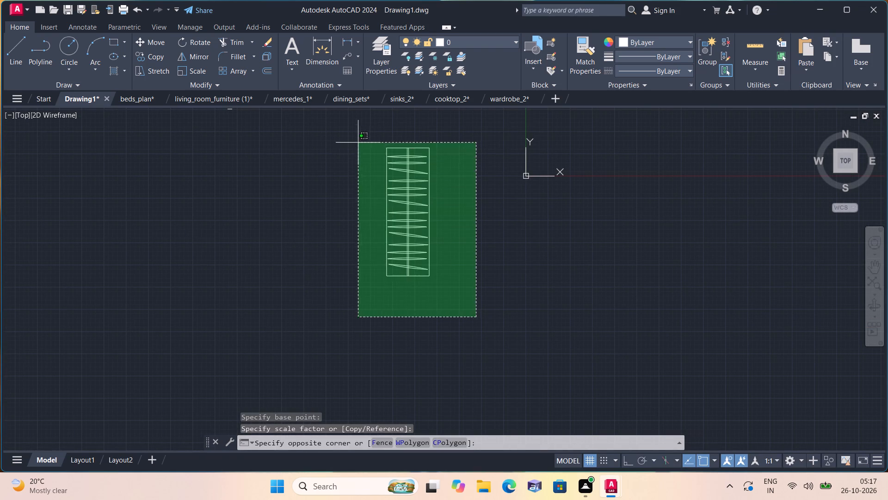
click(356, 137)
click(198, 70)
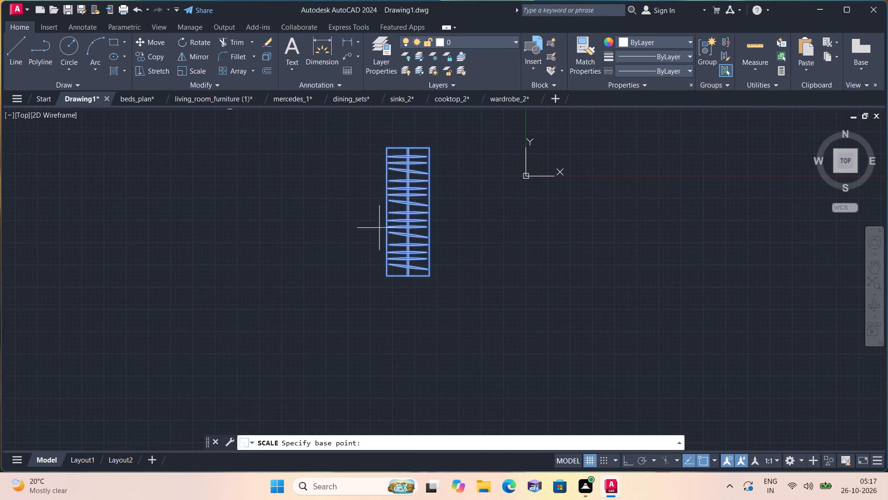
scroll(405, 246, up, 2)
click(390, 231)
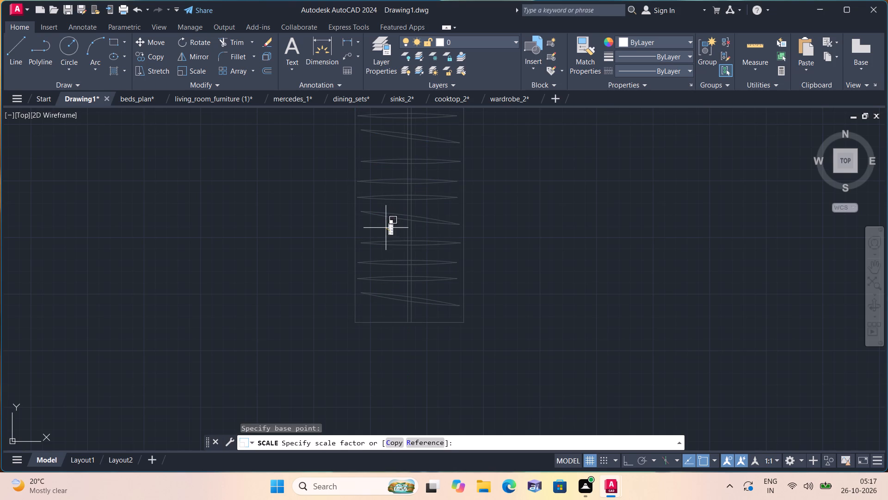
click(386, 223)
Move the whole wardrobe next to the floor plan, placing it outside the 16'X10' bedroom's left wall.
drag(362, 193, 392, 220)
click(441, 273)
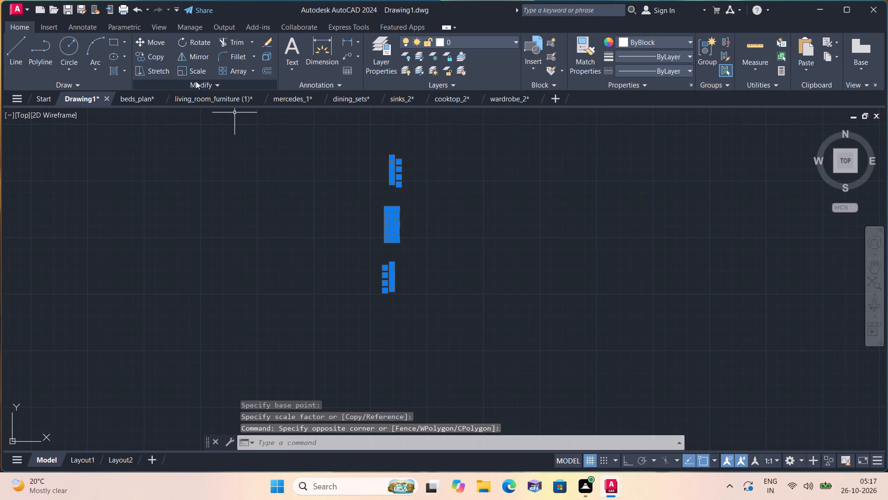
click(142, 43)
click(389, 226)
scroll(176, 233, down, 1)
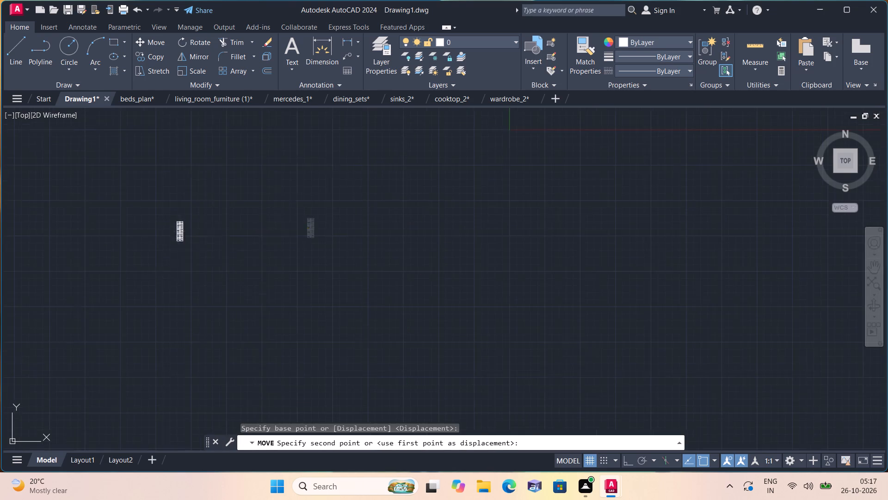
scroll(175, 239, down, 1)
middle_drag(228, 354, 276, 400)
scroll(256, 338, down, 1)
scroll(181, 231, up, 5)
scroll(211, 181, up, 1)
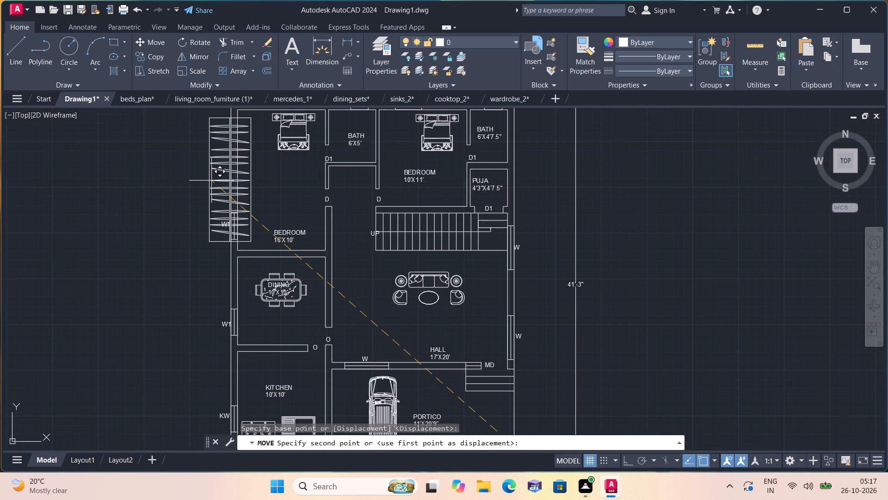
middle_drag(228, 229, 289, 340)
click(176, 249)
Scale the wardrobe down freehand from a base point near its middle so it is smaller than the bedroom's bed.
drag(227, 317, 209, 284)
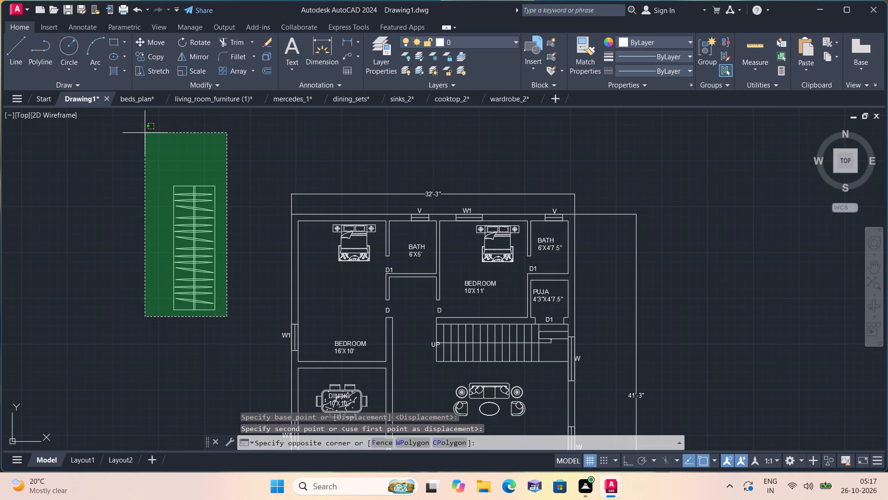
click(129, 173)
click(198, 71)
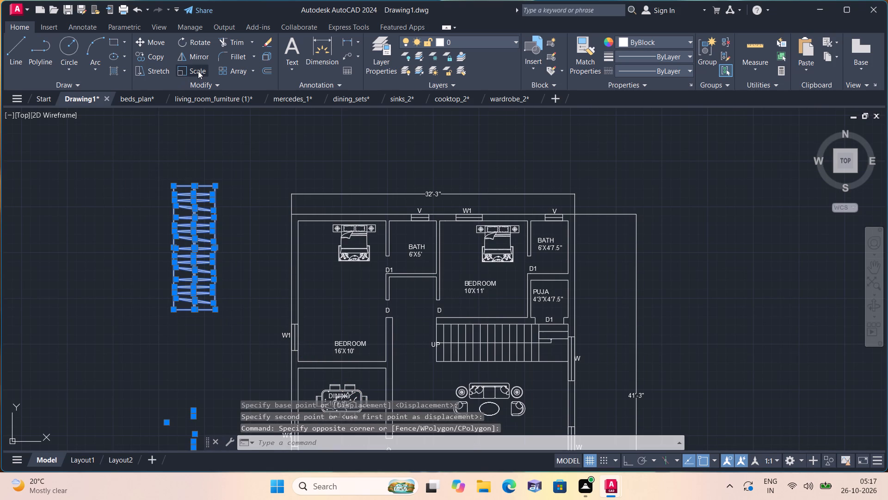
scroll(191, 252, up, 3)
click(189, 247)
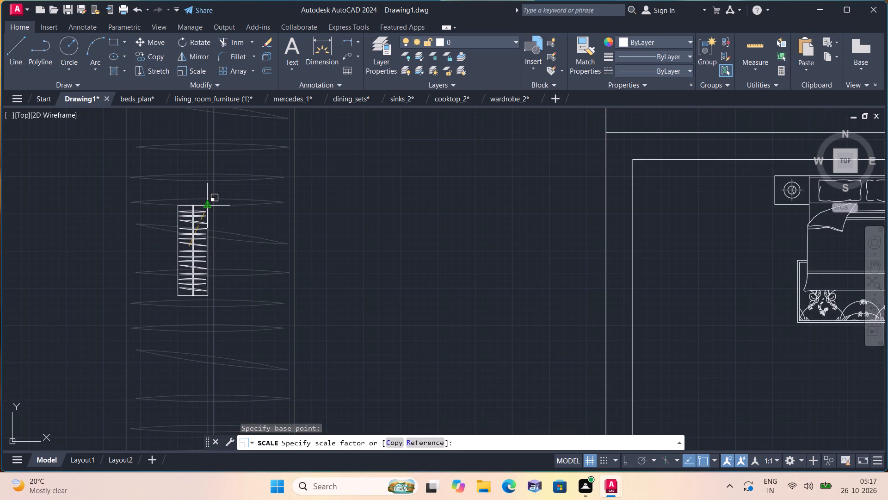
scroll(206, 208, down, 1)
click(208, 199)
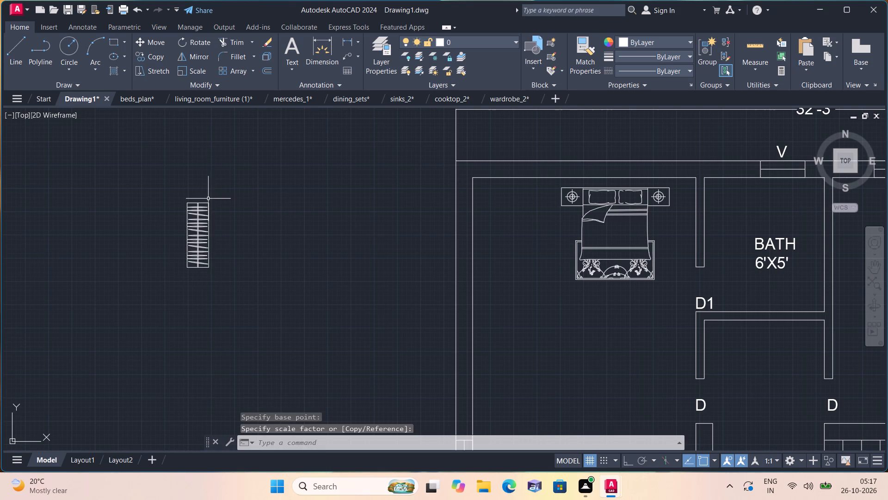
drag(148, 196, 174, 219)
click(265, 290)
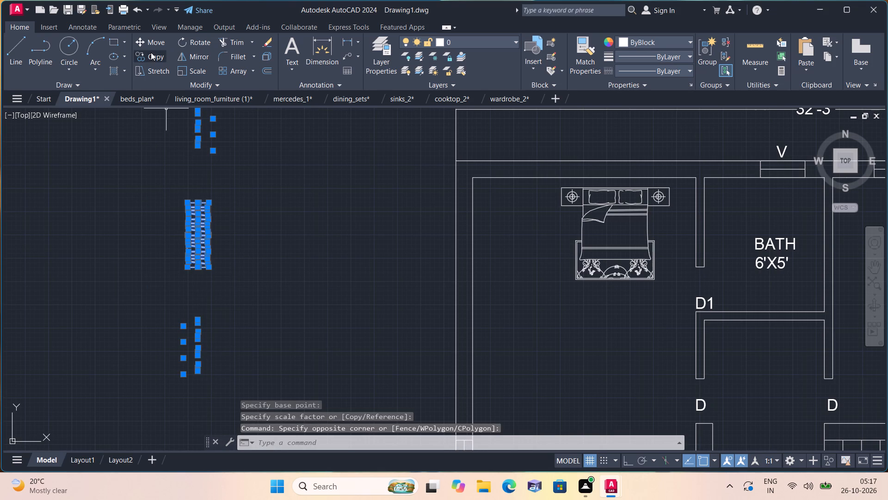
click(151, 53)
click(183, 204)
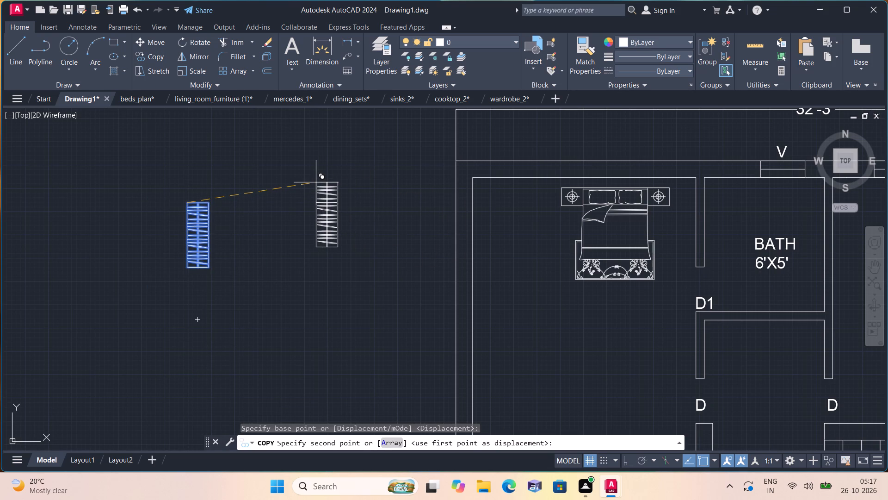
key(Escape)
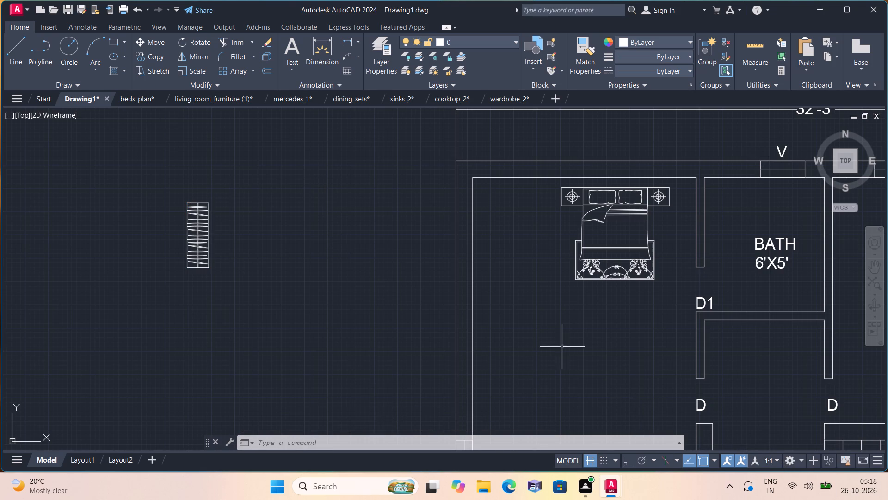
Scale the wardrobe up freehand from a base point near its left edge until it is clearly longer than the bed.
click(160, 201)
click(283, 401)
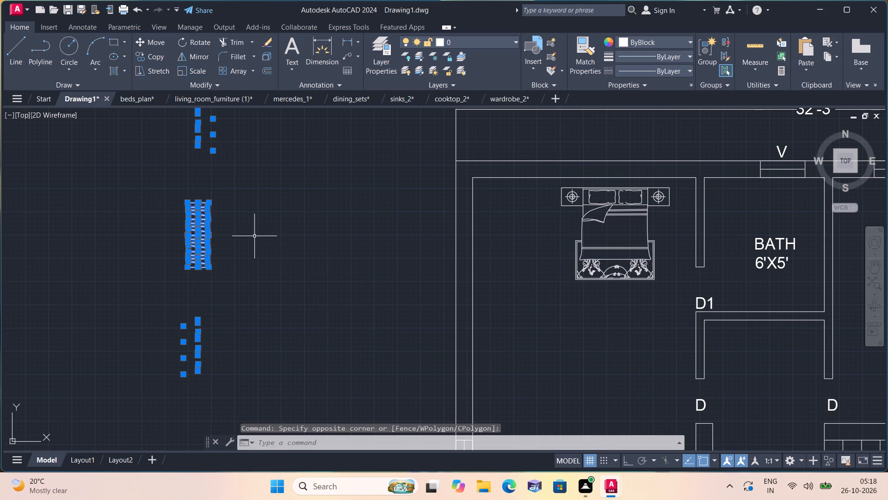
click(195, 67)
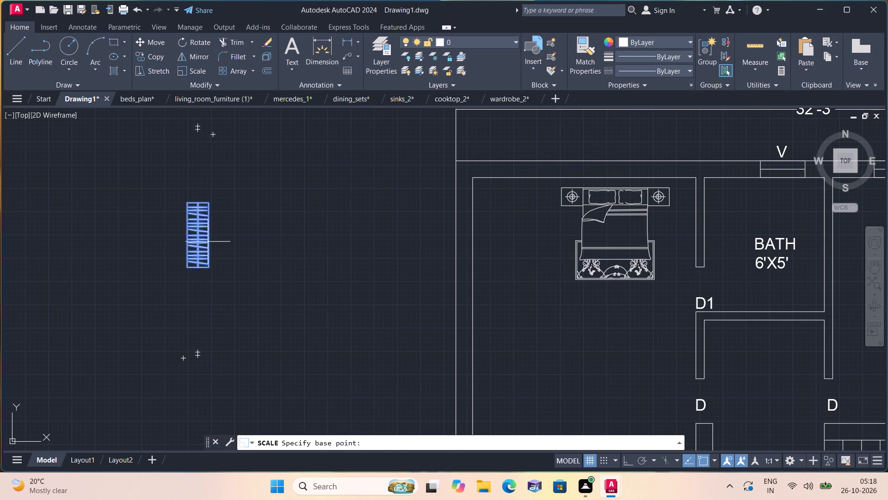
click(189, 220)
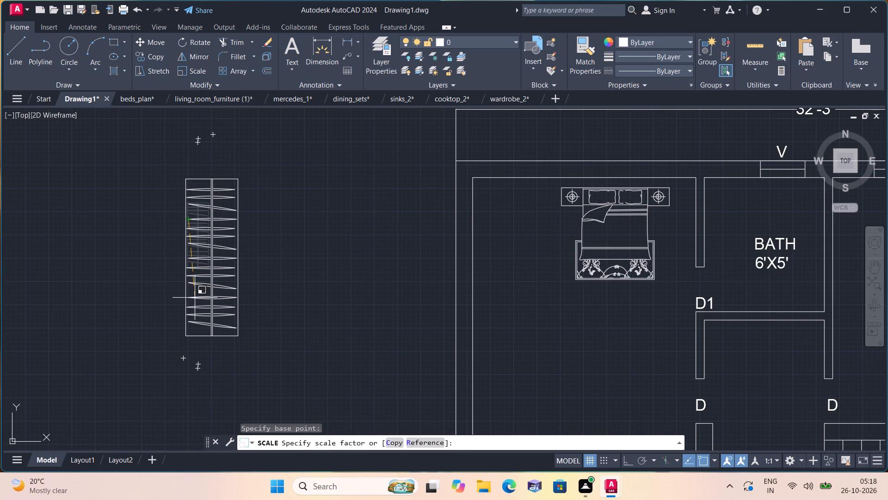
click(195, 298)
Copy the wardrobe by its top-left corner into the top-left inner corners of the 16'X10' and 10'X11' bedrooms.
drag(141, 157, 191, 223)
drag(335, 397, 333, 392)
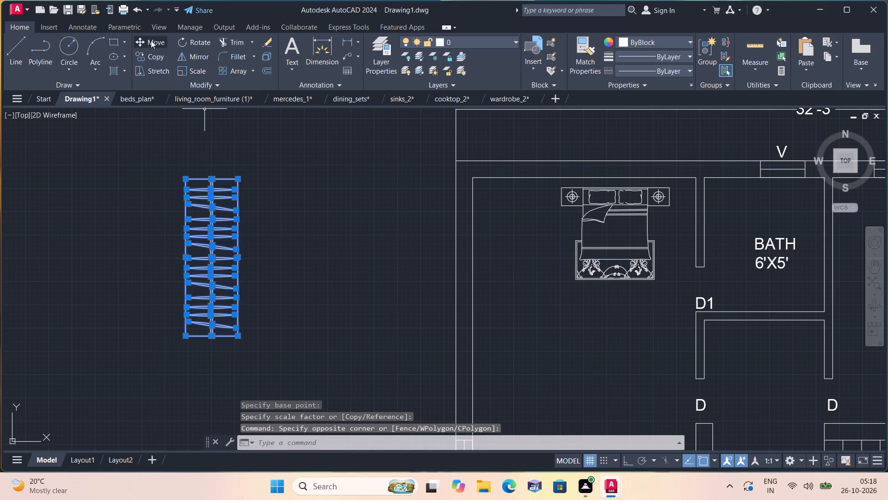
click(147, 54)
click(185, 179)
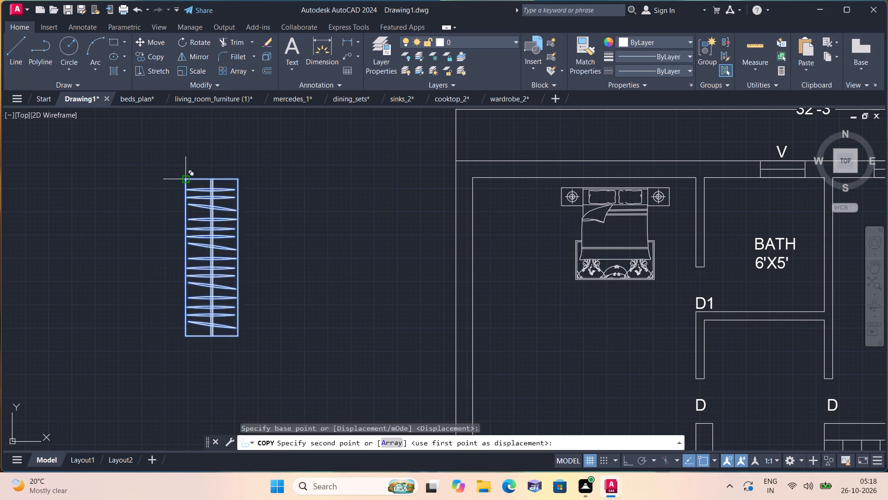
click(471, 174)
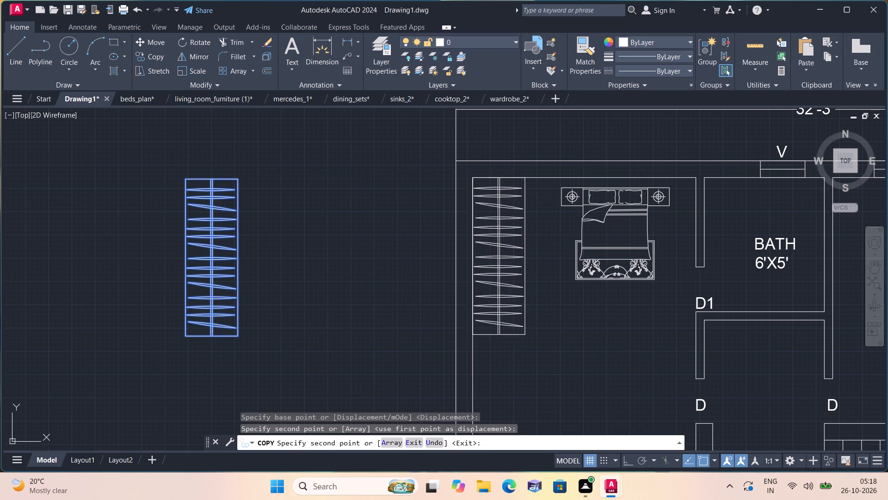
middle_drag(497, 196, 435, 190)
scroll(460, 195, down, 1)
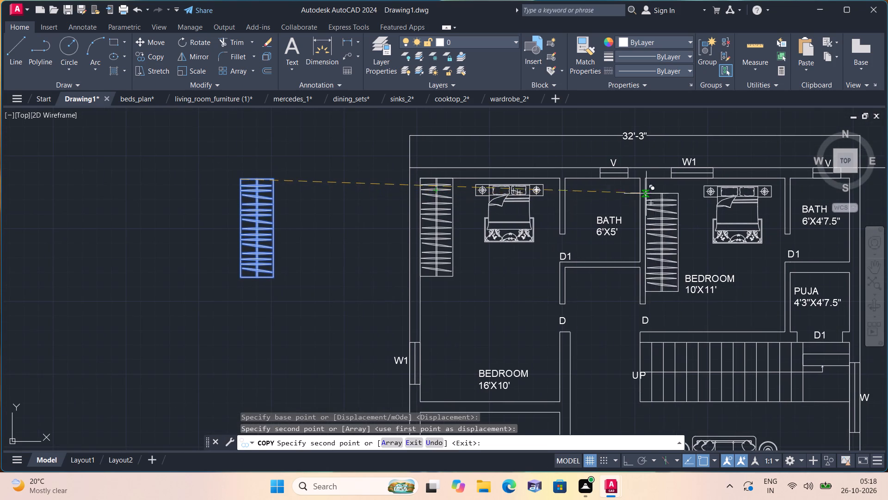
click(645, 180)
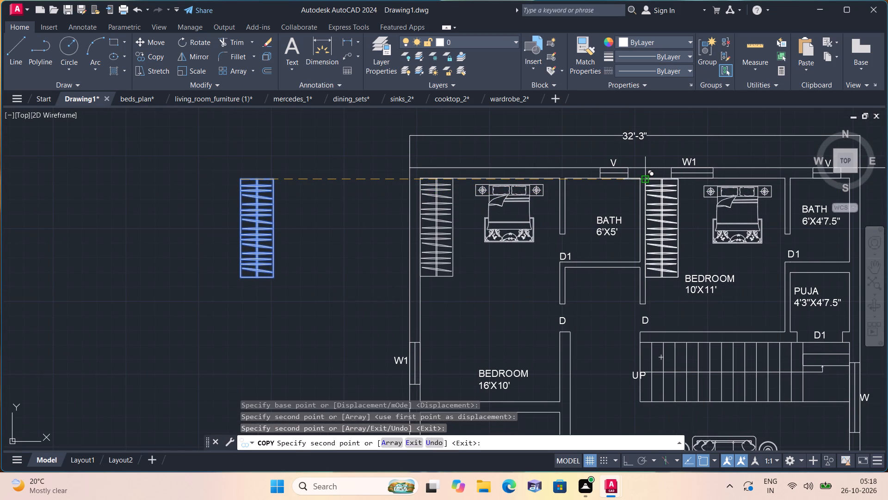
key(Escape)
Delete the original wardrobe left outside the floor plan.
click(285, 275)
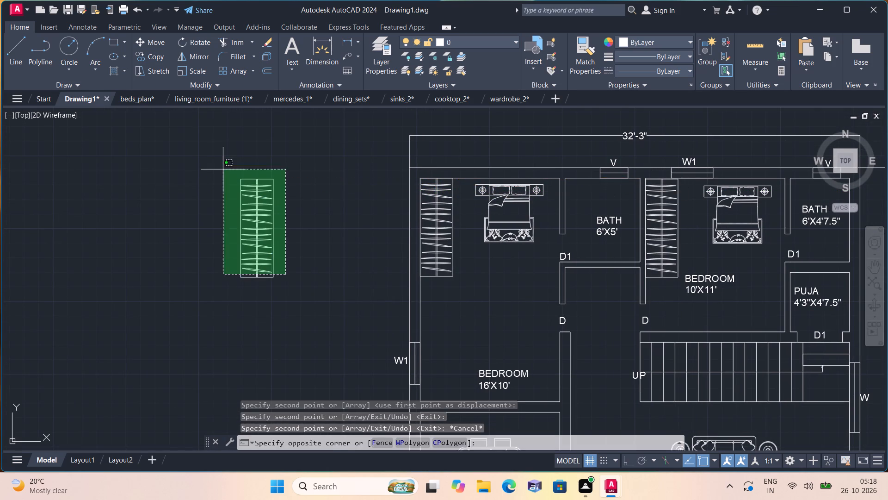
click(222, 169)
drag(288, 316, 279, 284)
click(212, 267)
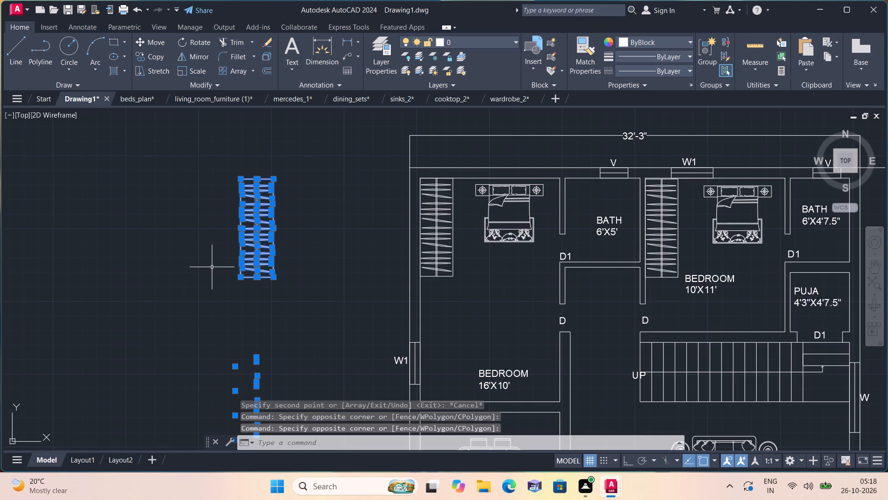
key(Delete)
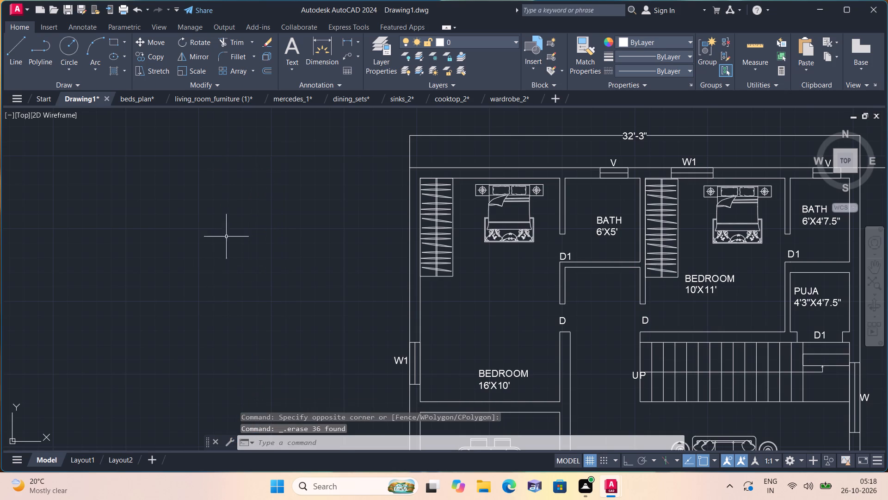
Close the wardrobe_2, cooktop_2, sinks_2 and dining_sets drawings, saving the changes to each.
click(538, 97)
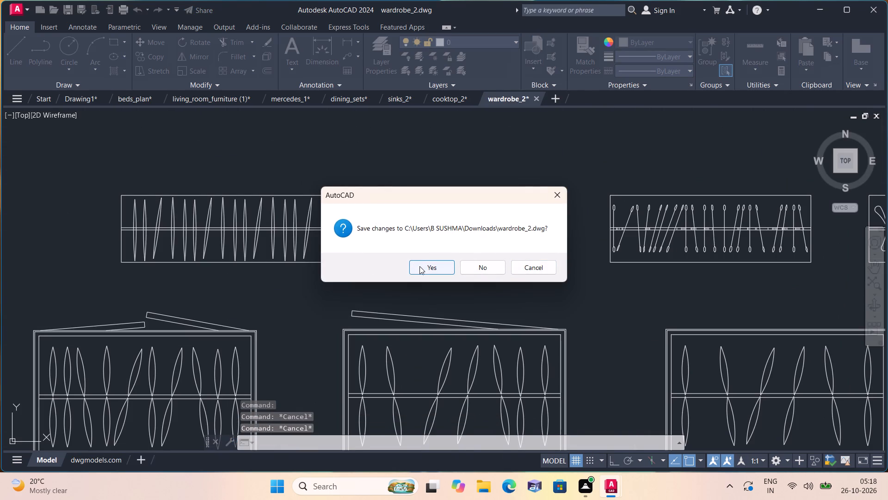
click(422, 268)
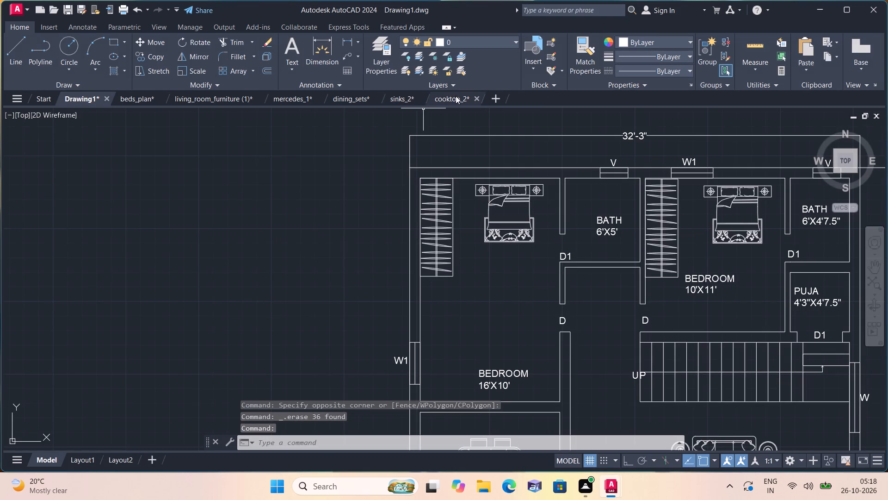
click(474, 99)
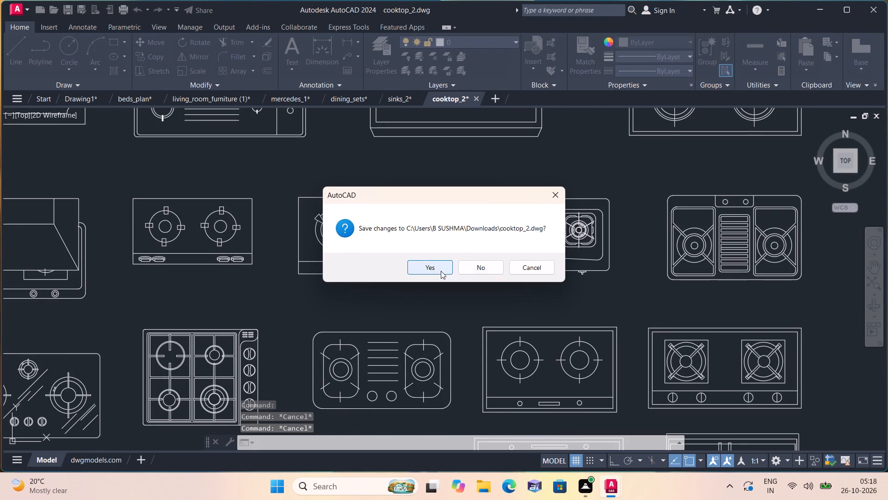
click(441, 271)
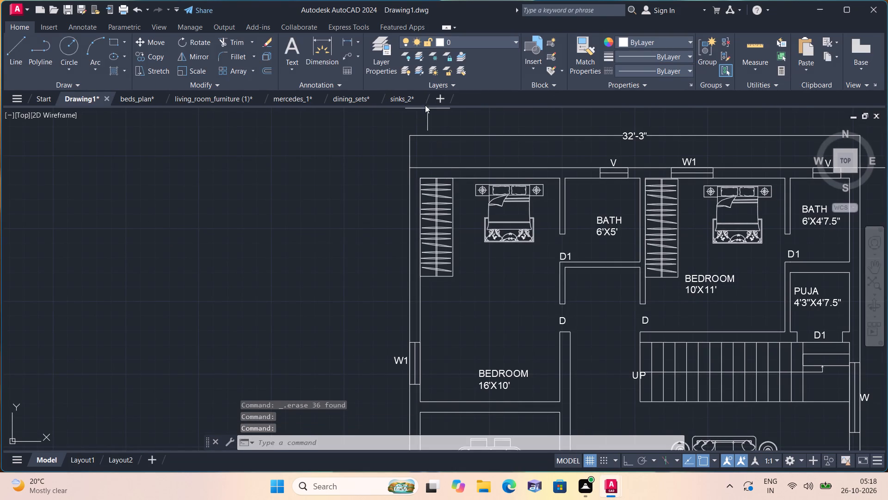
click(420, 97)
click(413, 268)
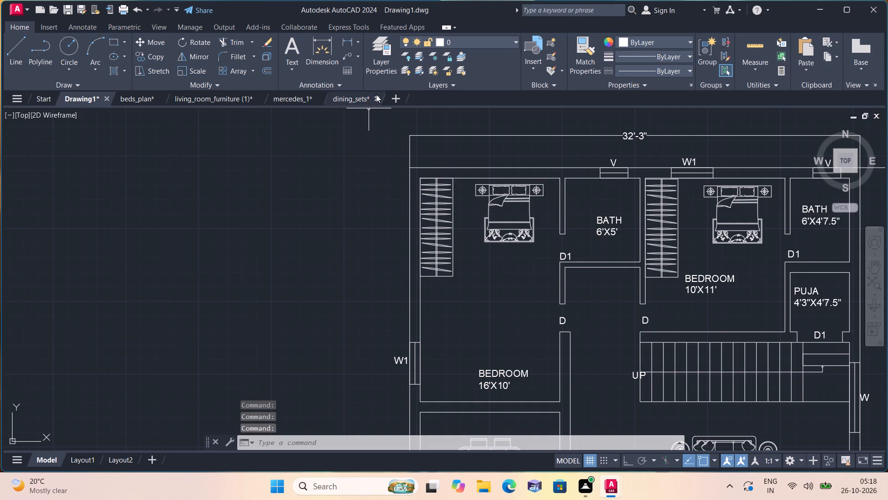
click(376, 94)
click(433, 263)
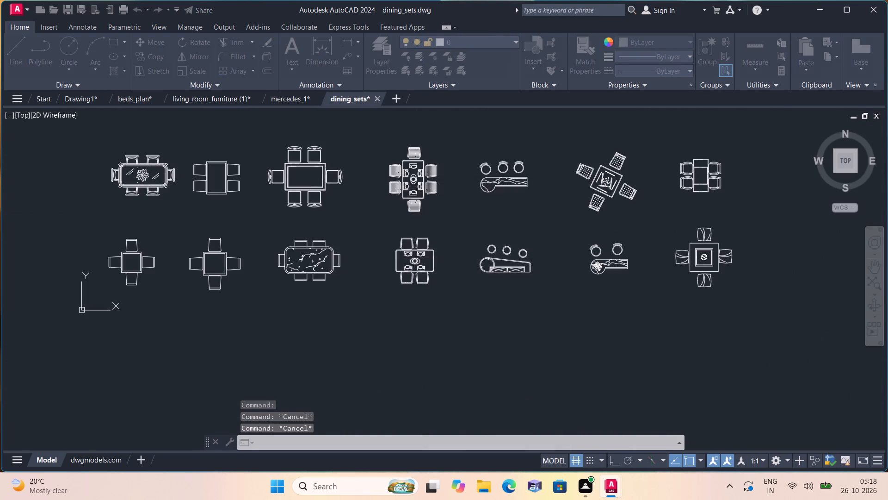
Close the mercedes_1, living_room_furniture (1) and beds_plan drawings, saving the changes to each.
click(321, 94)
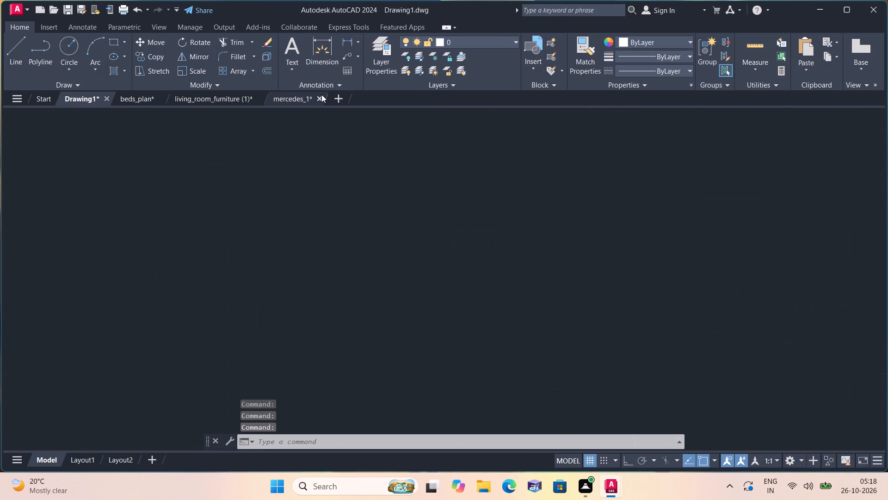
click(431, 263)
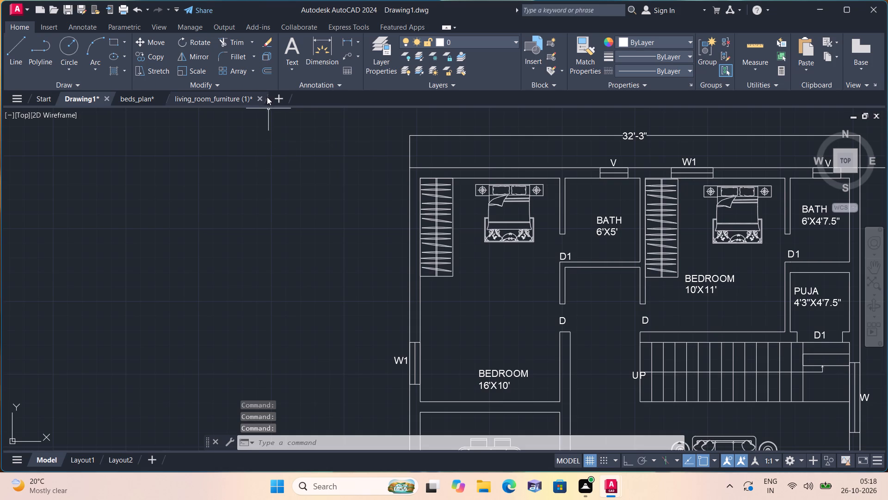
click(258, 95)
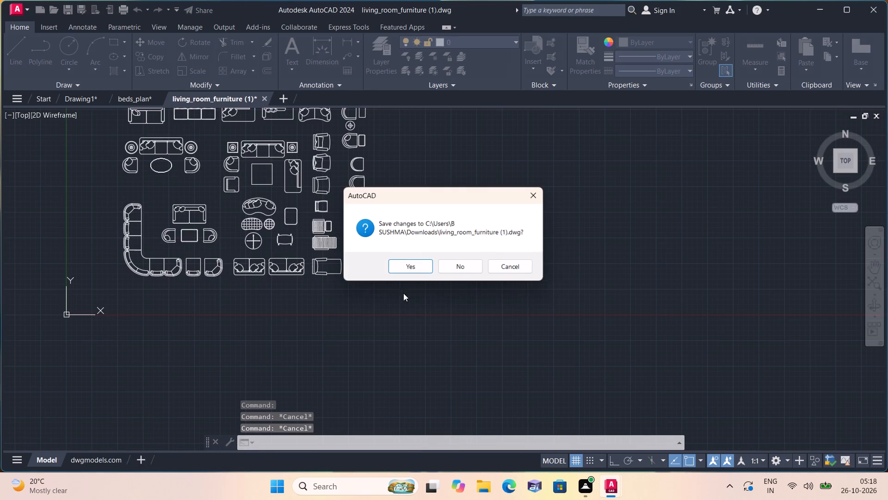
click(411, 258)
click(411, 264)
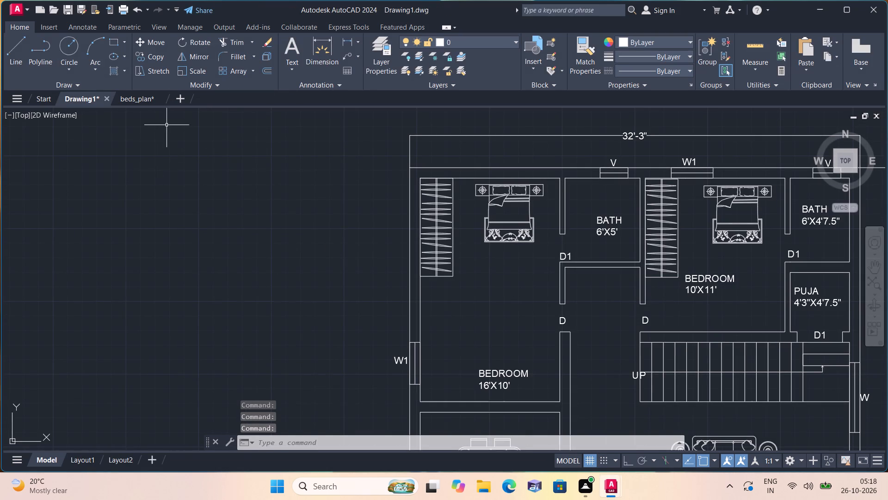
click(160, 98)
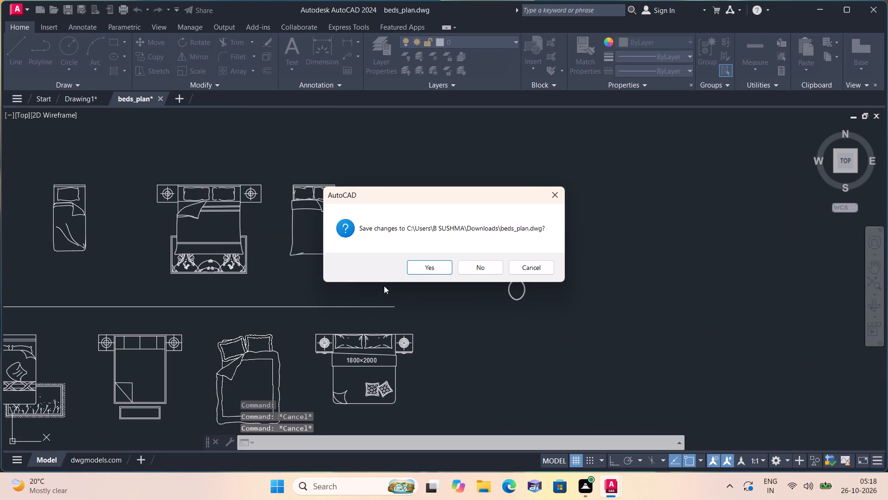
click(423, 263)
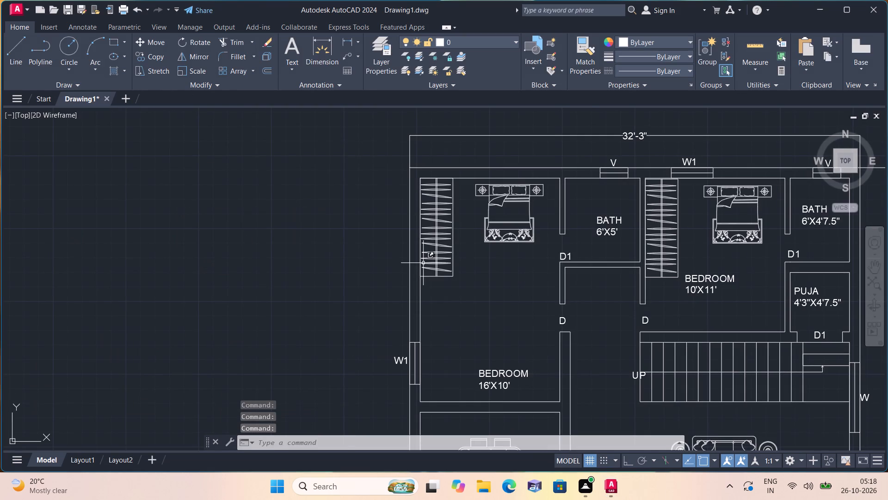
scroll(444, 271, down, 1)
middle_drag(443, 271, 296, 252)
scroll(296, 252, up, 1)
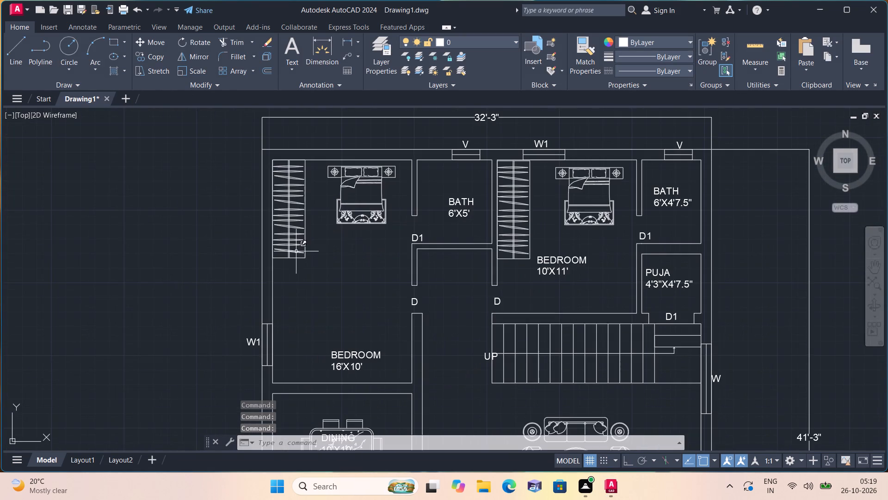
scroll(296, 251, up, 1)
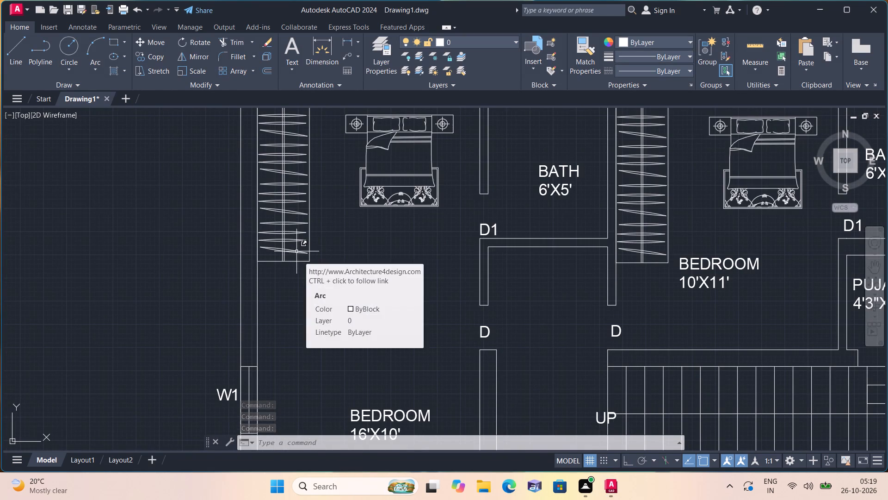
Move the BEDROOM 16'X10' label straight up to just below the bed in that bedroom.
scroll(442, 256, down, 1)
middle_drag(442, 256, 301, 243)
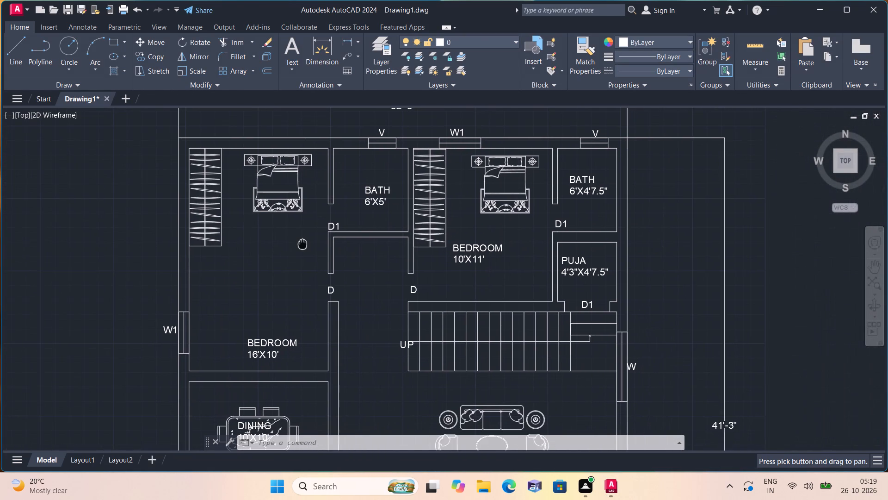
click(246, 356)
click(244, 340)
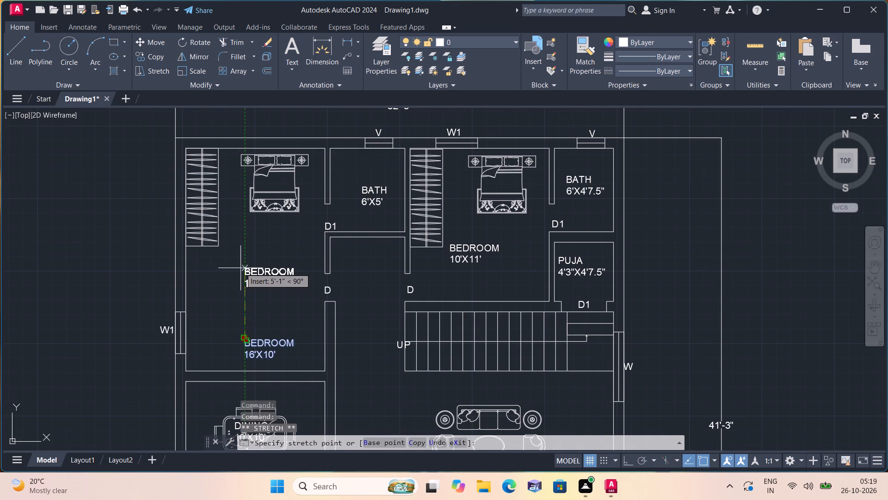
click(245, 250)
scroll(266, 312, down, 1)
middle_drag(261, 308, 251, 294)
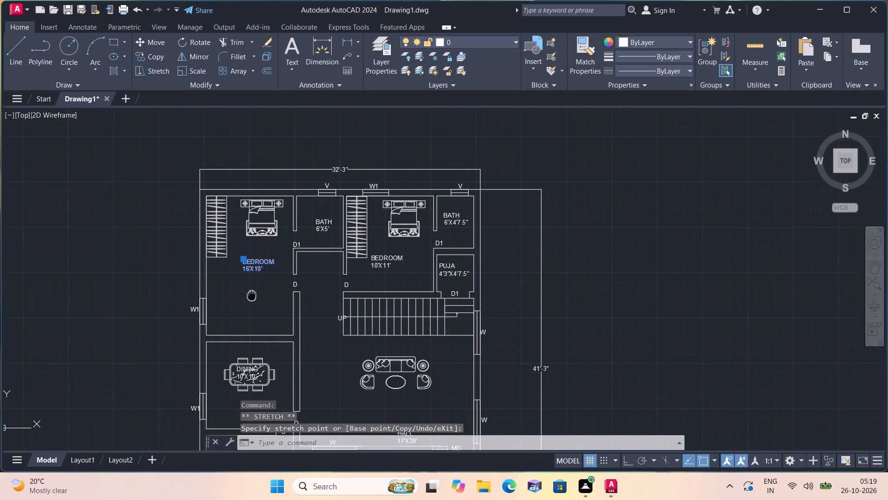
middle_drag(251, 294, 238, 306)
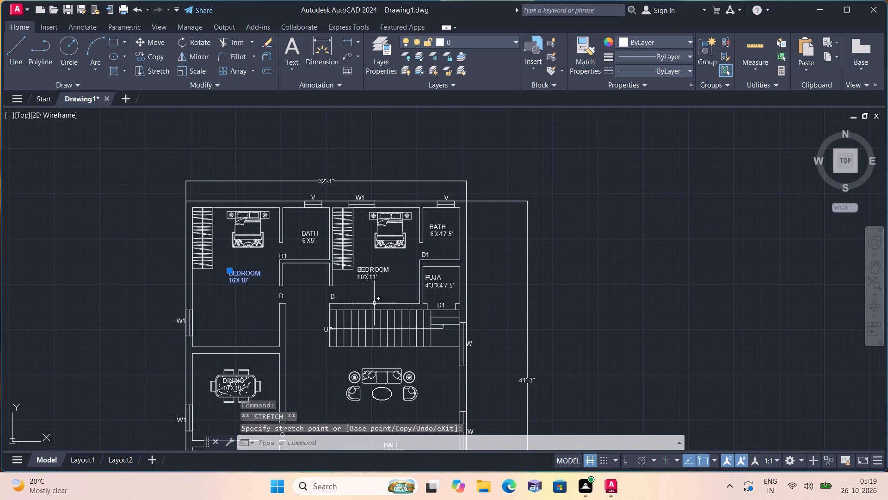
scroll(362, 278, up, 1)
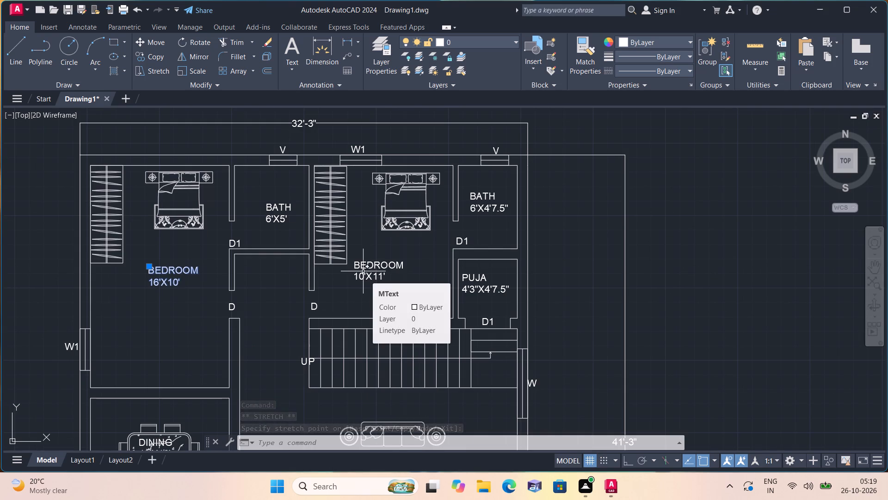
middle_drag(441, 352, 417, 263)
scroll(439, 349, down, 1)
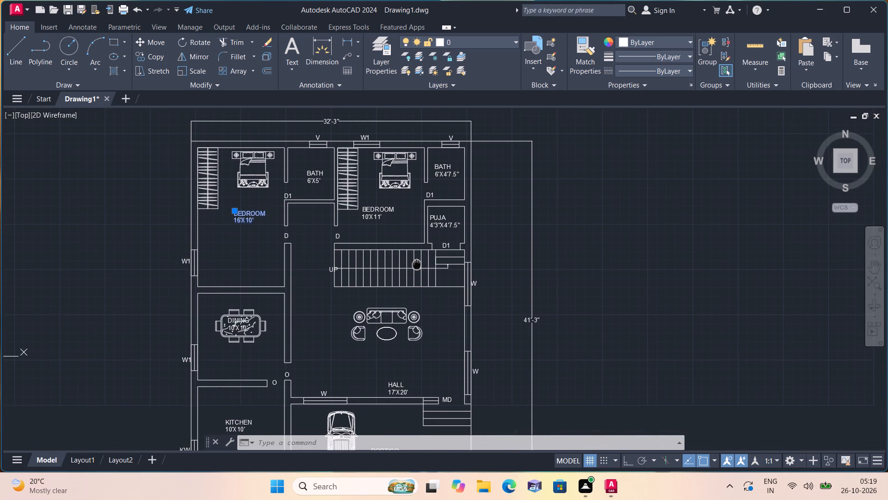
key(Escape)
Set the text height of the AREA=1300SQFT label below the plan to 1'.
middle_drag(402, 283, 412, 112)
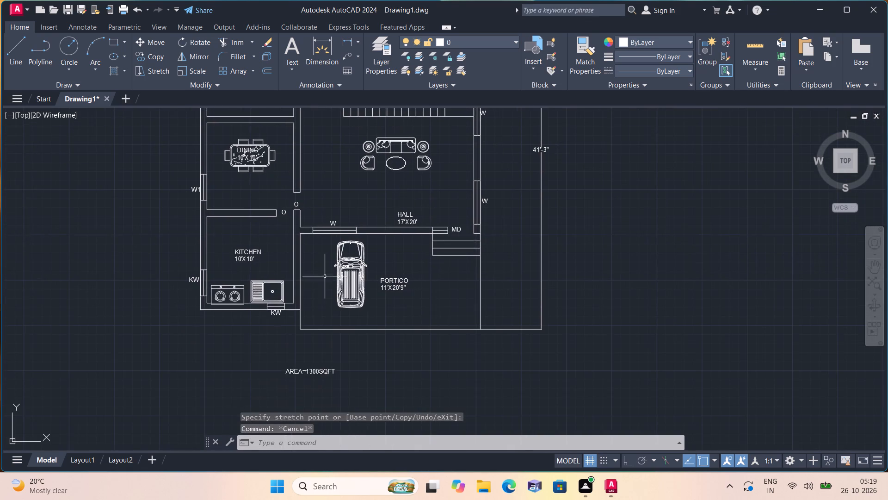
scroll(323, 431, up, 2)
click(334, 342)
click(203, 303)
right_click(203, 303)
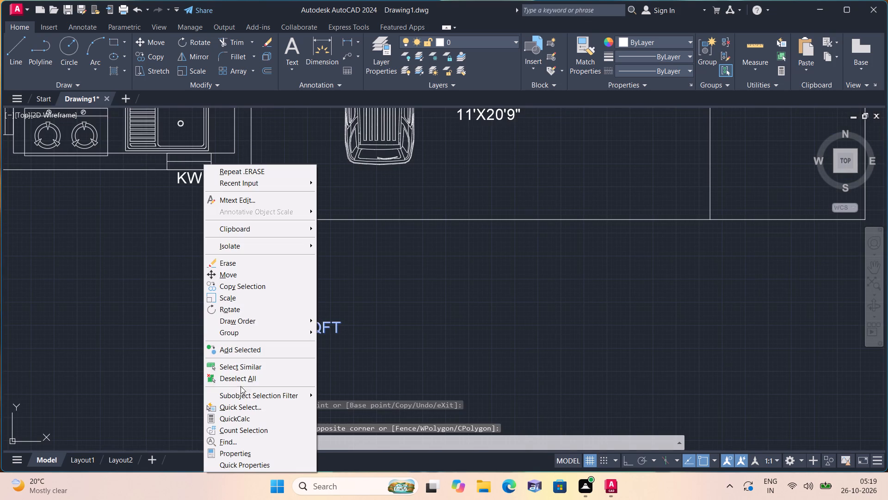
click(235, 450)
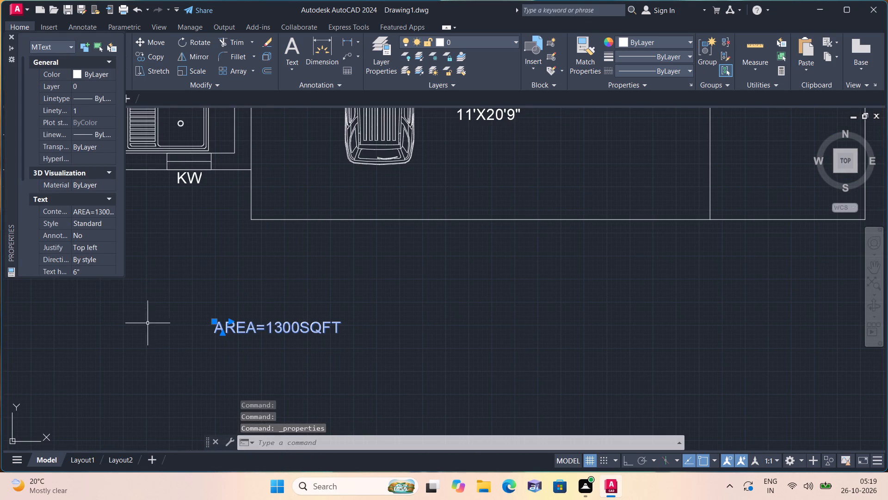
click(84, 268)
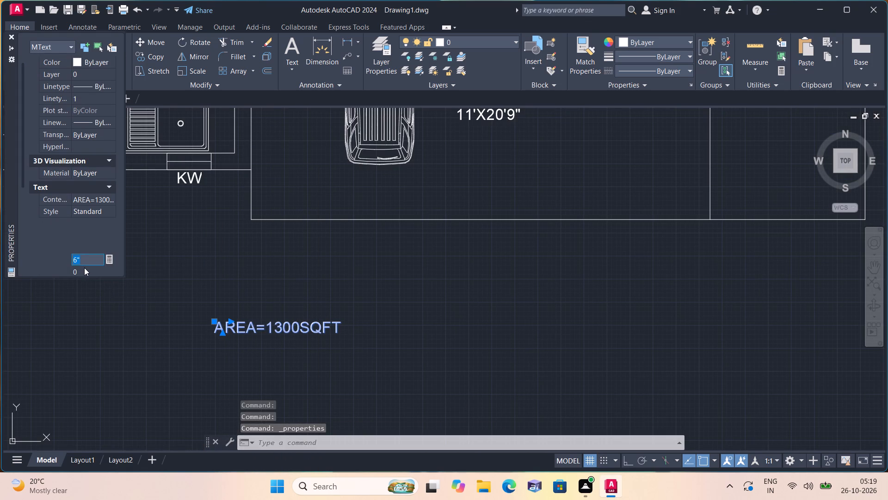
key(BackSpace)
text(1')
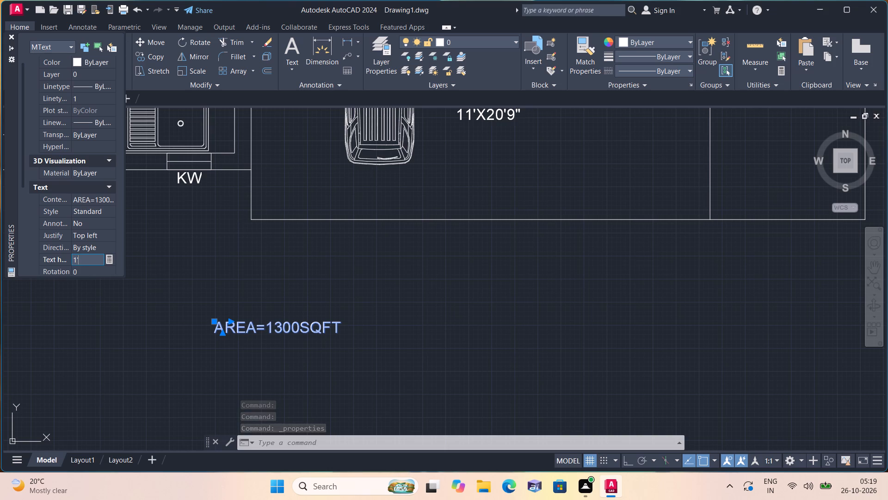
click(218, 274)
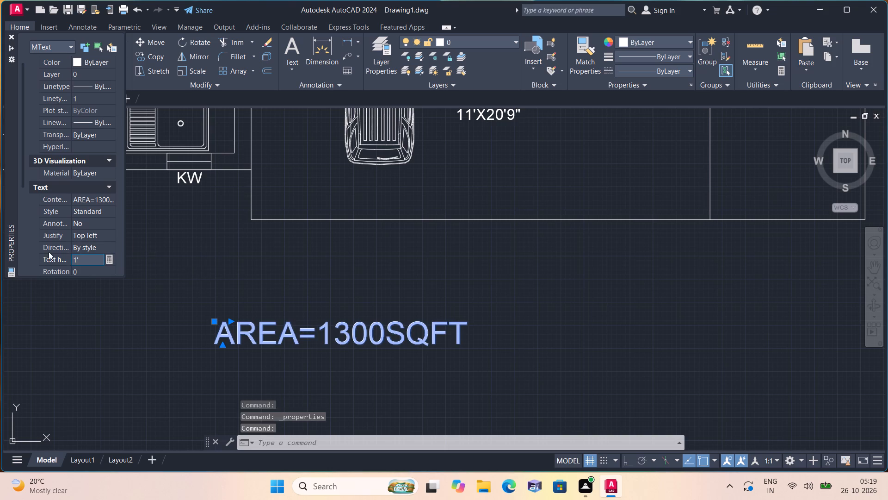
click(9, 36)
key(Escape)
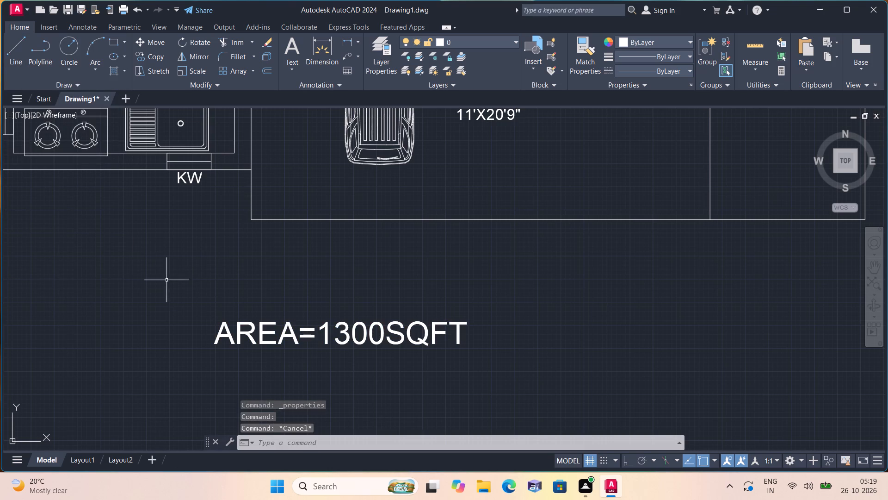
Move the AREA=1300SQFT label closer to the plan, just beneath the portico's bottom edge.
click(224, 327)
scroll(216, 324, down, 2)
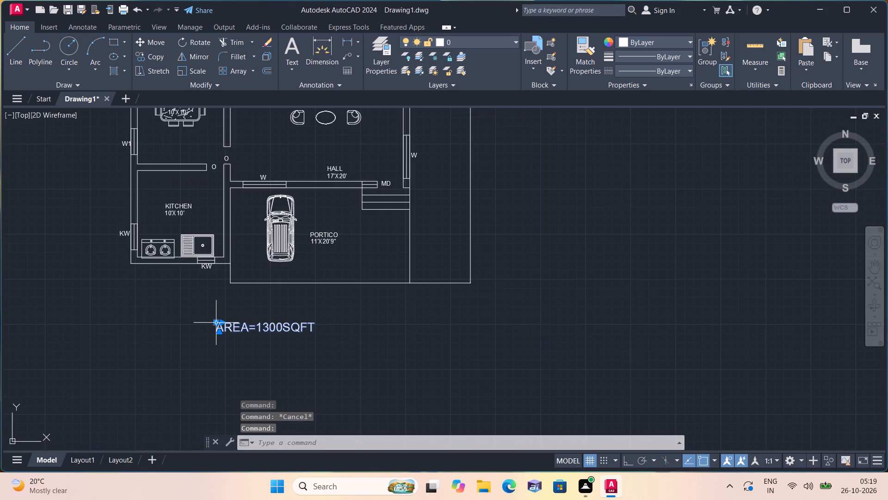
click(218, 324)
click(263, 301)
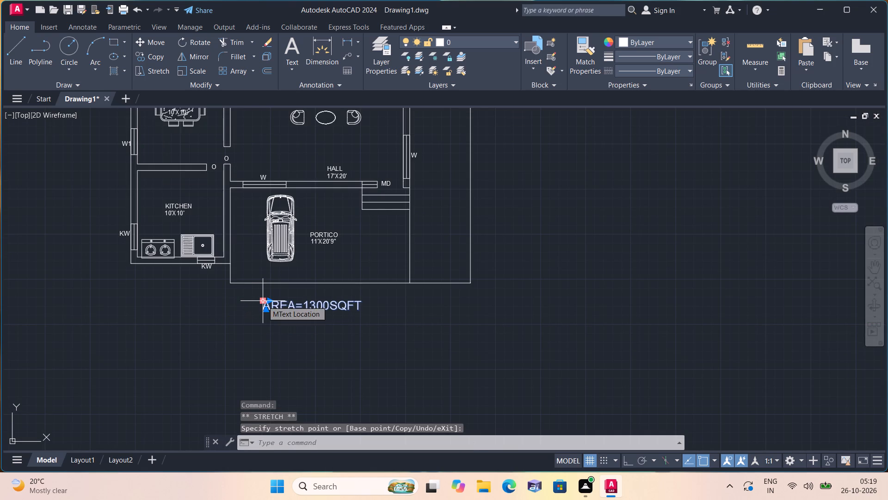
key(Escape)
Save the drawing in Downloads under the file name 1300 as an AutoCAD 2018 drawing.
scroll(278, 352, down, 1)
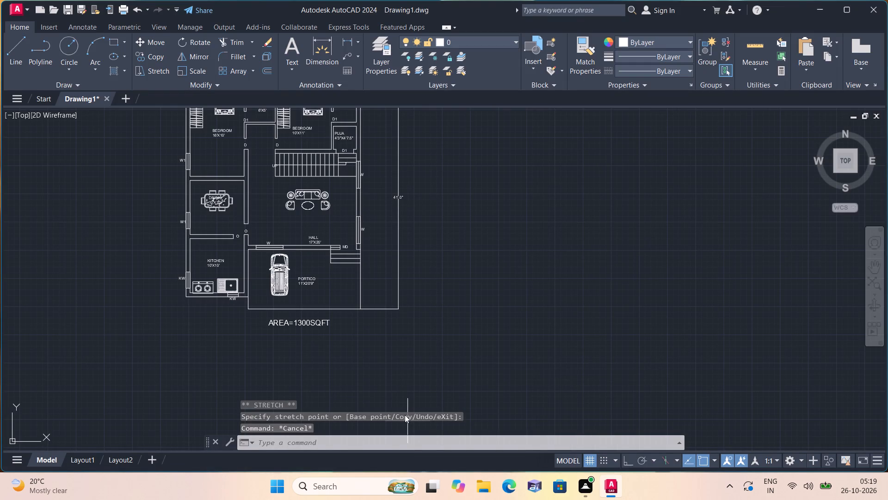
click(12, 6)
click(37, 128)
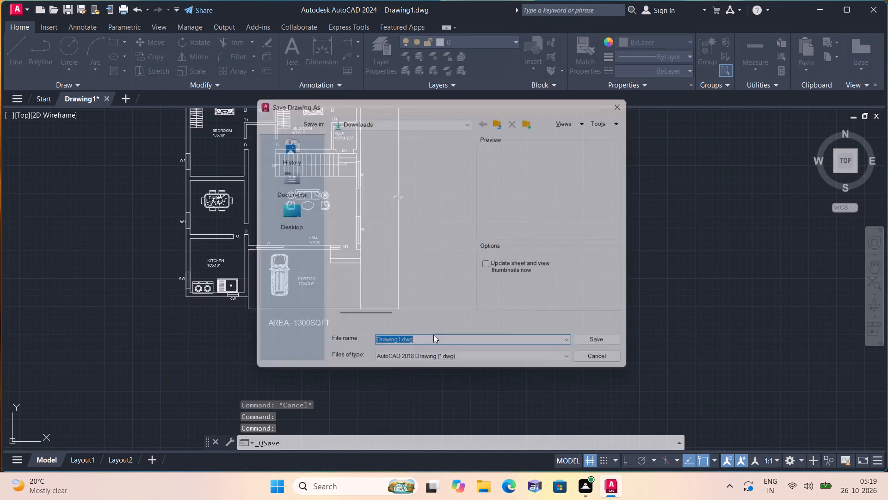
click(432, 342)
click(432, 345)
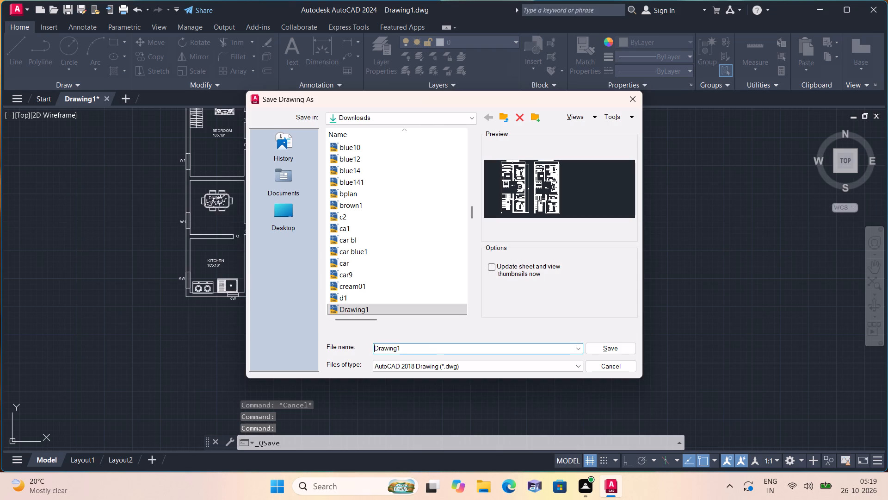
key(BackSpace)
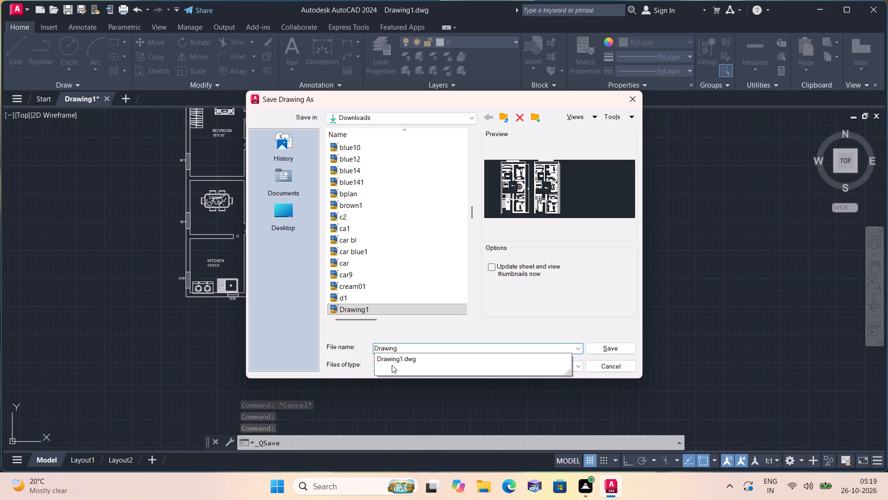
key(BackSpace)
key(BackSpace)
key(BackSpace)
key(BackSpace)
key(BackSpace)
key(BackSpace)
key(BackSpace)
key(BackSpace)
key(BackSpace)
key(BackSpace)
key(BackSpace)
key(BackSpace)
key(BackSpace)
key(BackSpace)
text(130)
key(0)
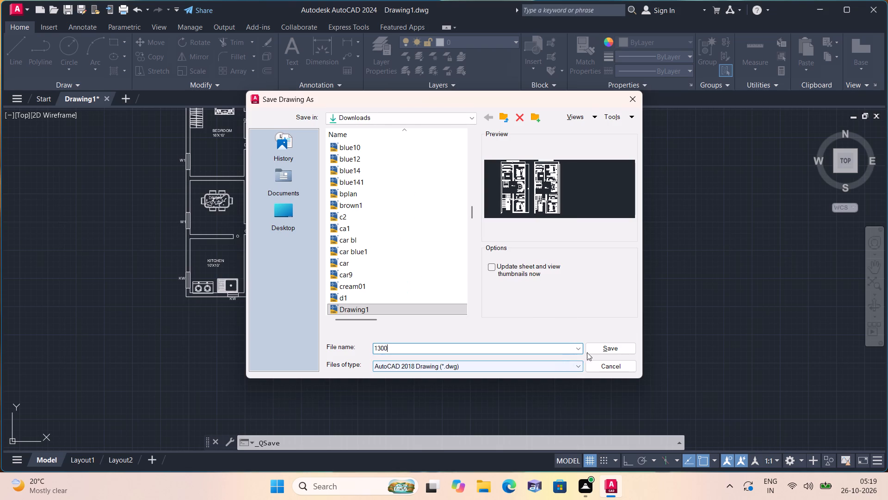
click(623, 351)
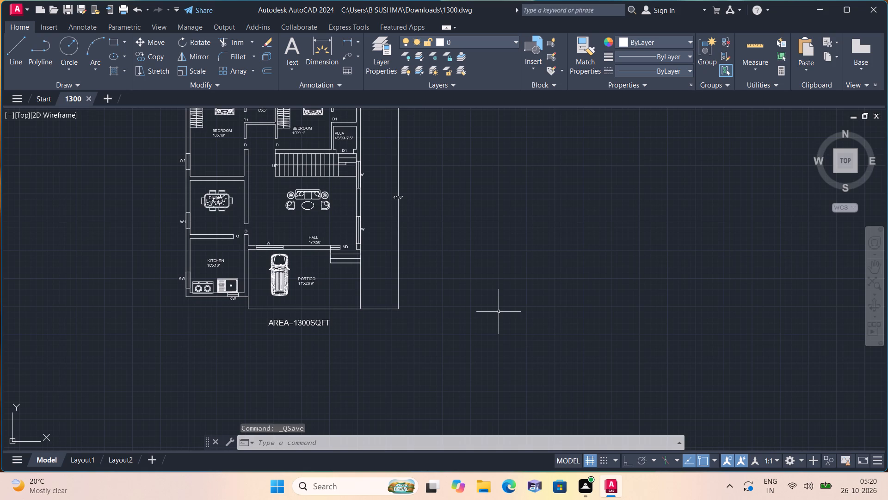
Start a plot with the DWG To PDF.pc3 plotter and ISO A4 (297.00 x 210.00 MM) paper.
text(plot)
key(space)
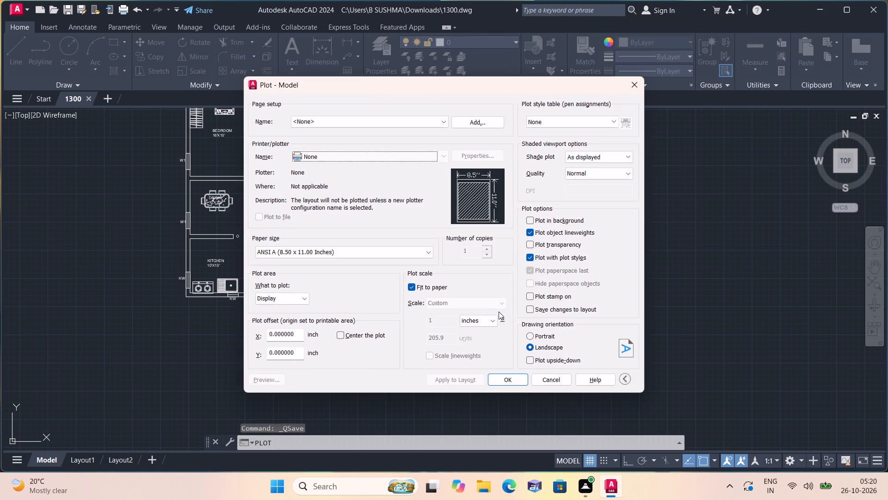
click(435, 157)
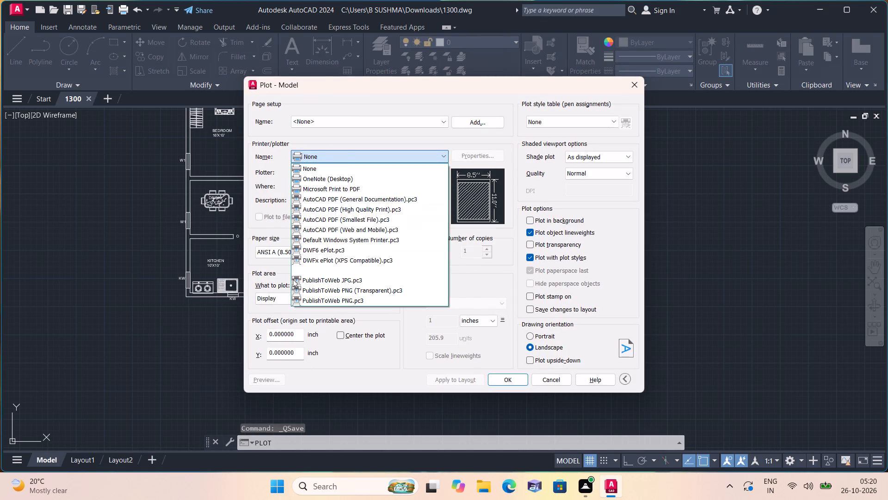
click(296, 270)
click(306, 256)
scroll(296, 282, down, 4)
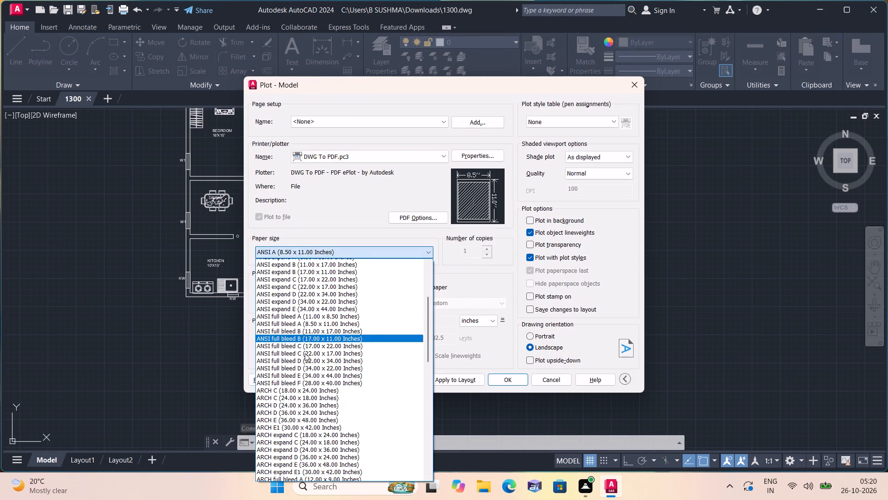
scroll(305, 353, down, 9)
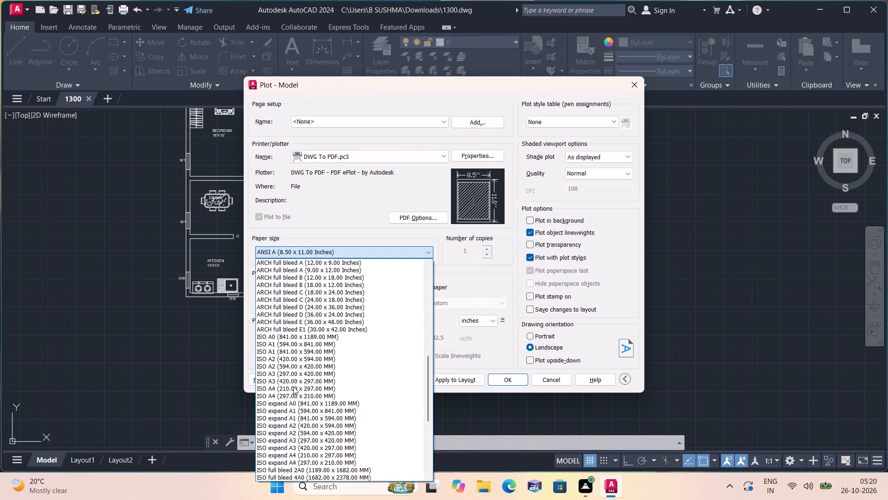
click(296, 396)
Set the plot area to a window enclosing the whole floor plan and its area label, and centre the plot.
click(287, 299)
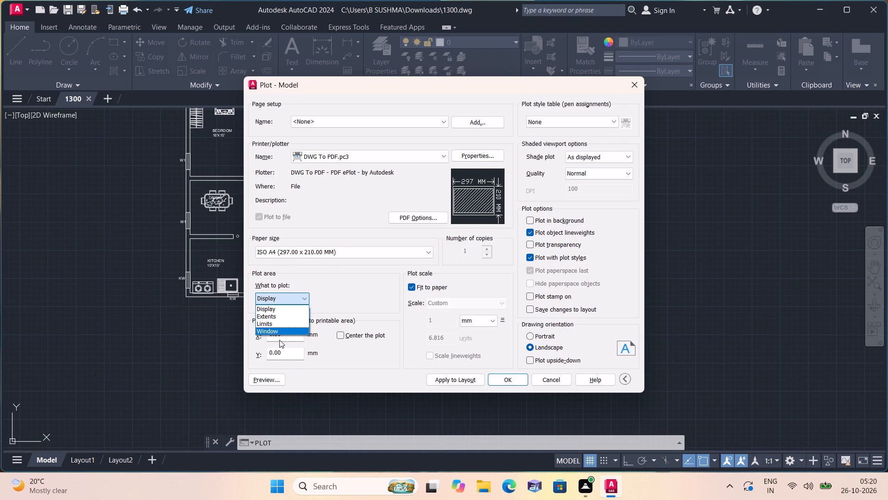
click(280, 330)
scroll(280, 330, down, 2)
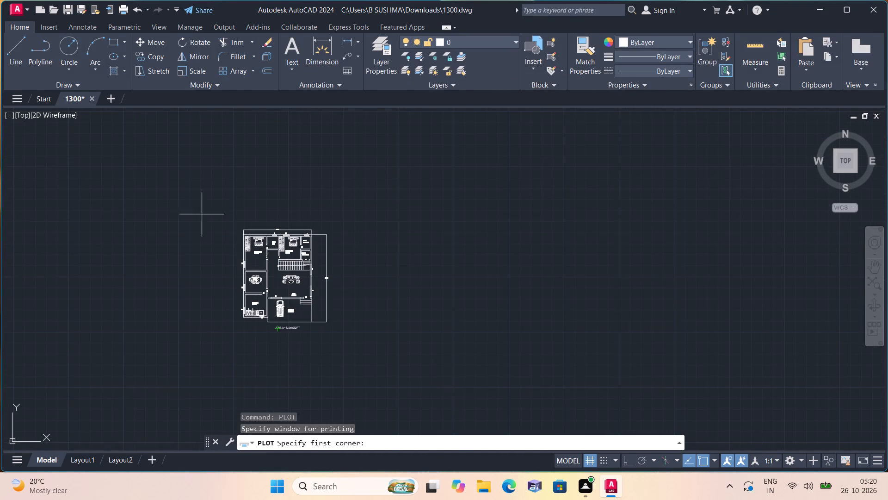
click(176, 188)
click(406, 367)
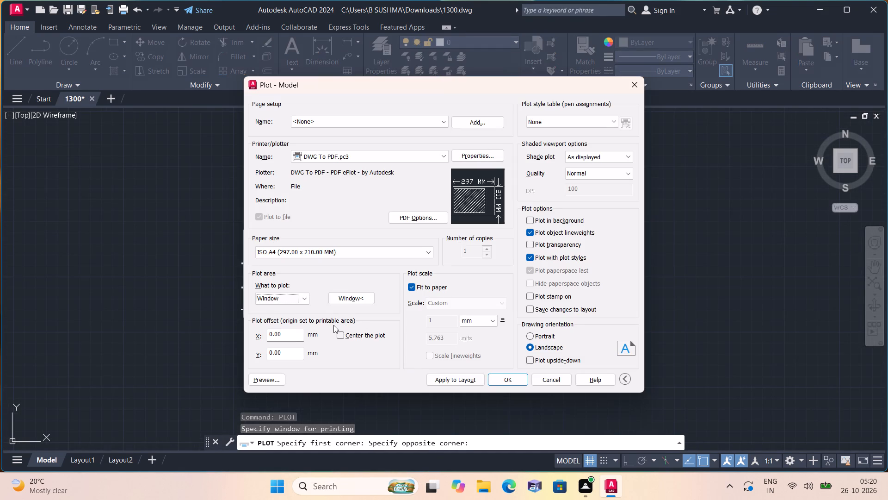
click(340, 334)
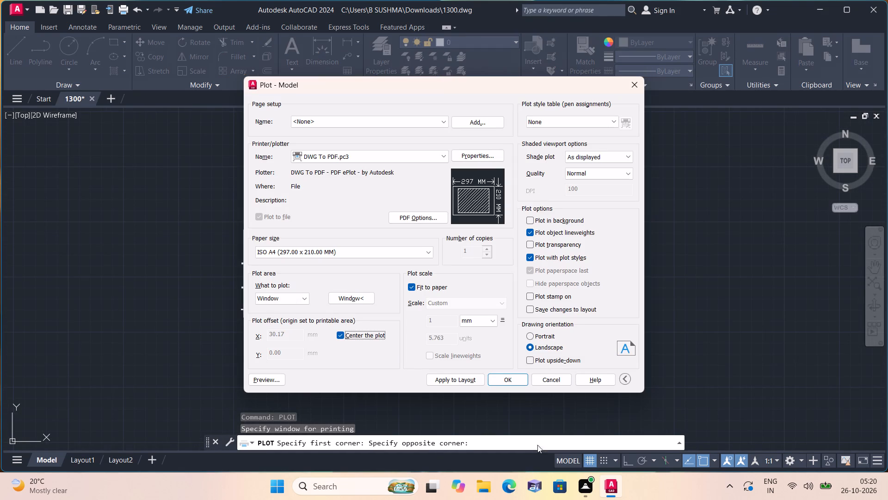
Choose the acad.ctb plot style table and assign it to all layouts.
click(558, 120)
click(531, 145)
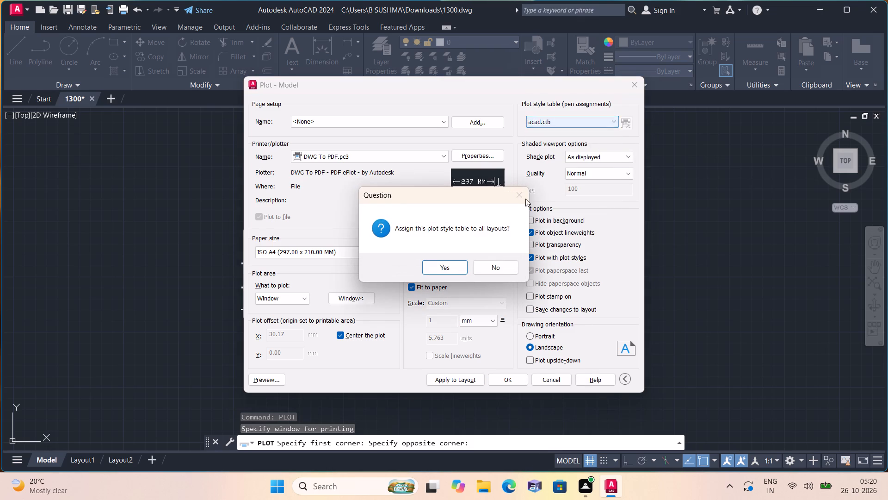
click(444, 271)
Preview the plot, inspect the plan on the sheet, and return to the plot settings.
click(267, 379)
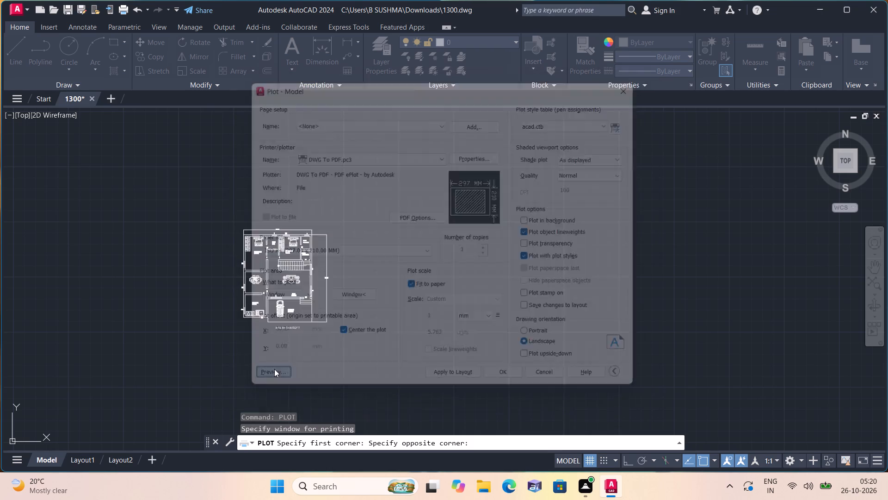
scroll(373, 302, up, 2)
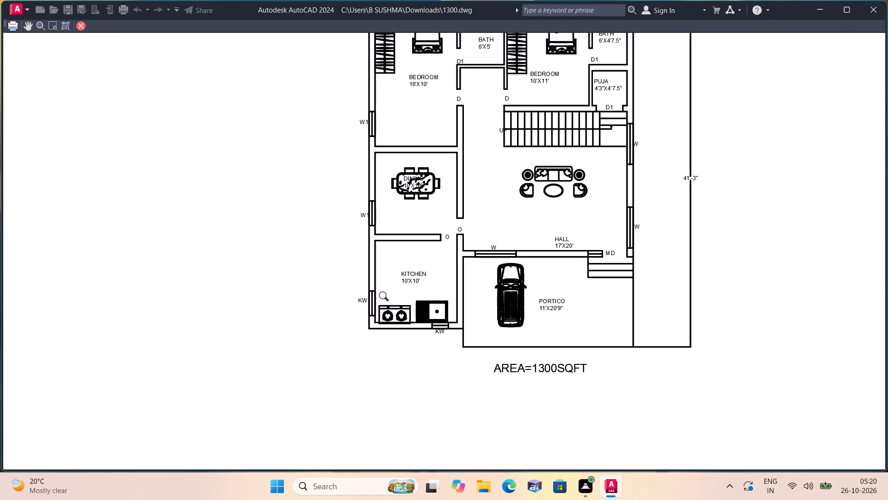
middle_drag(390, 290, 338, 359)
scroll(391, 360, down, 1)
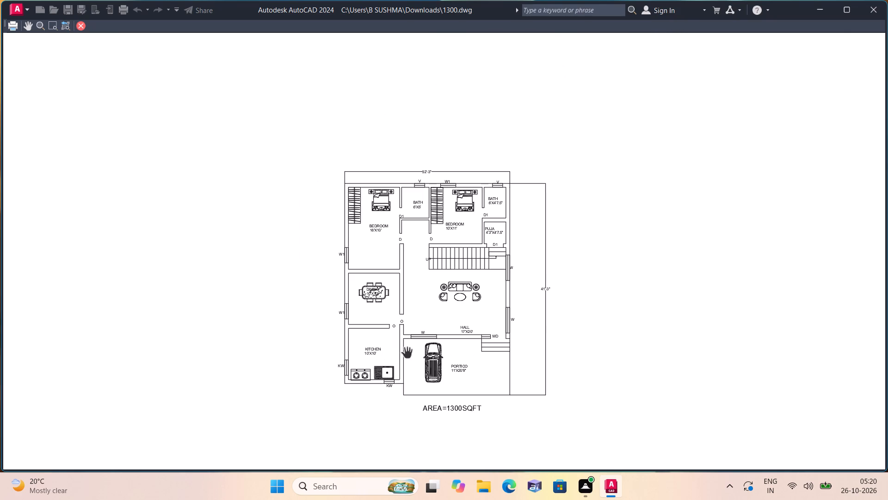
right_click(661, 322)
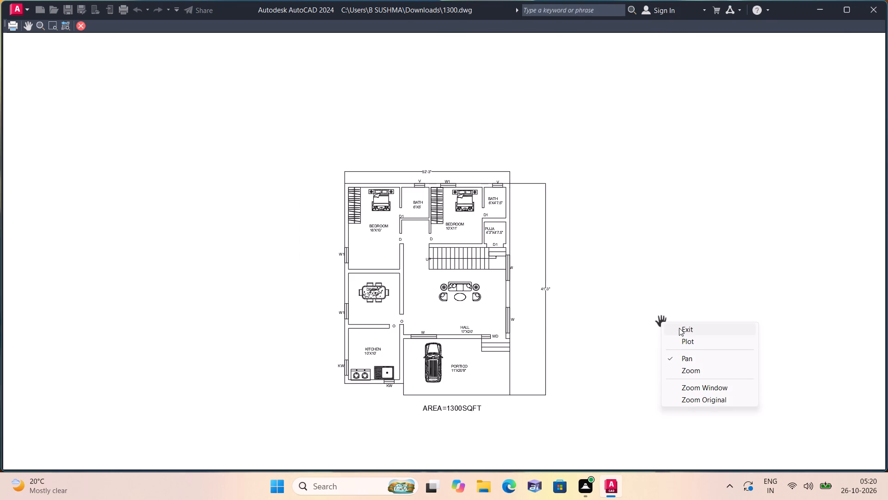
click(679, 328)
Apply the plot settings to the layout, plot to 1300-Model.pdf in Documents, and dismiss the app chooser for the PDF.
click(462, 377)
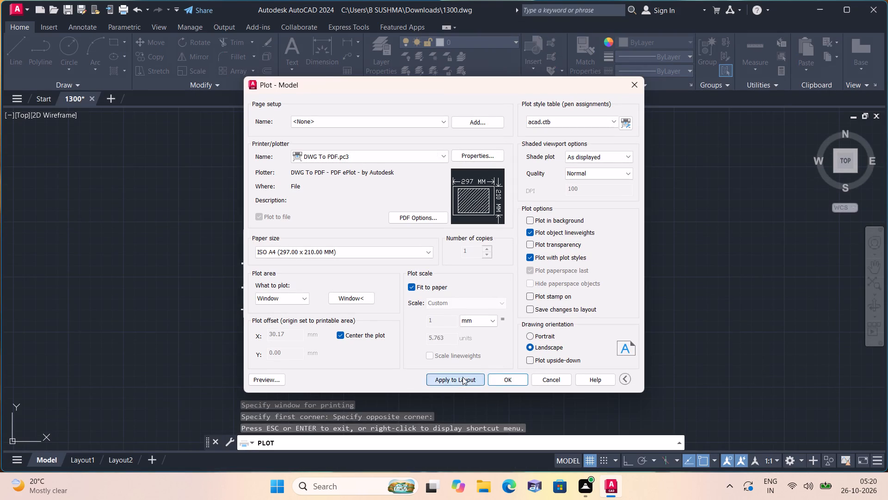
click(513, 376)
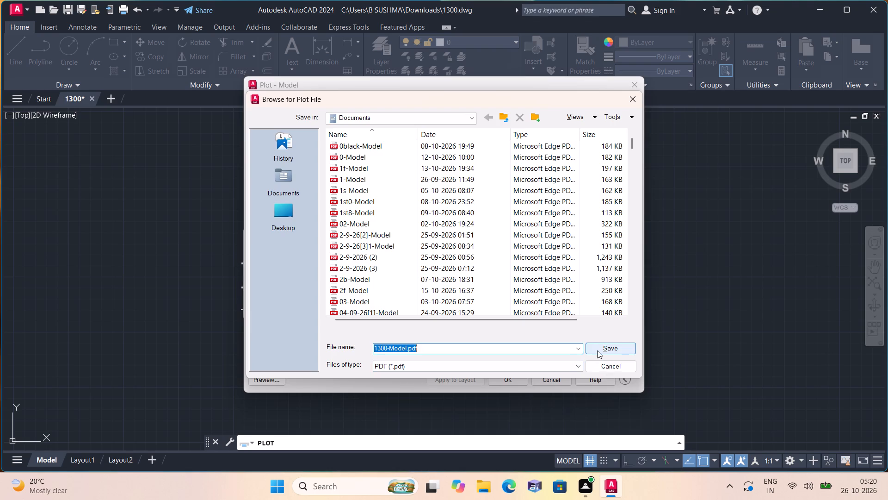
click(597, 350)
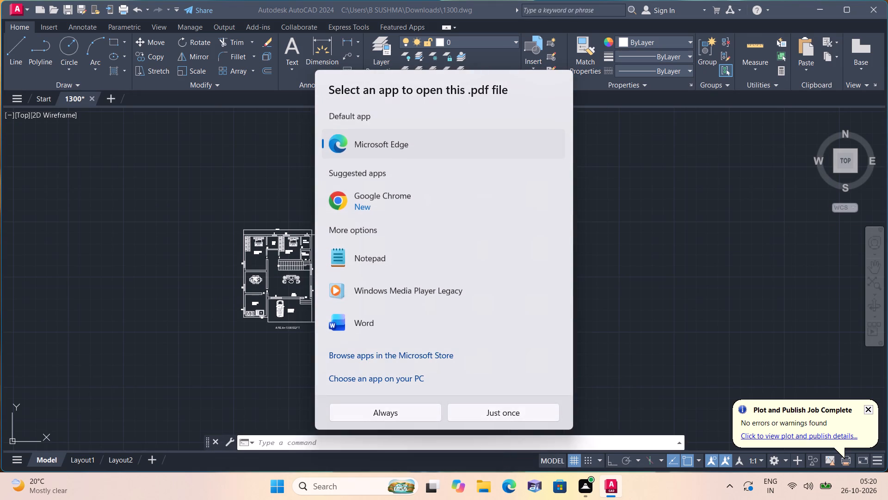
click(640, 348)
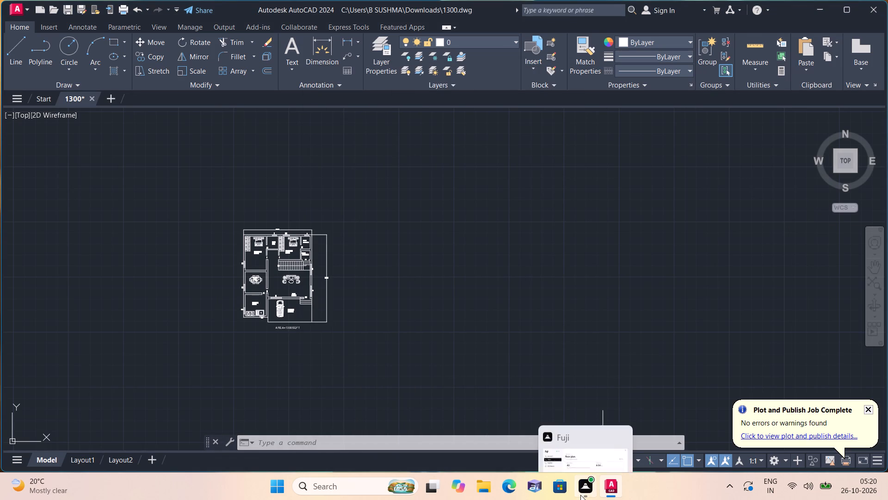